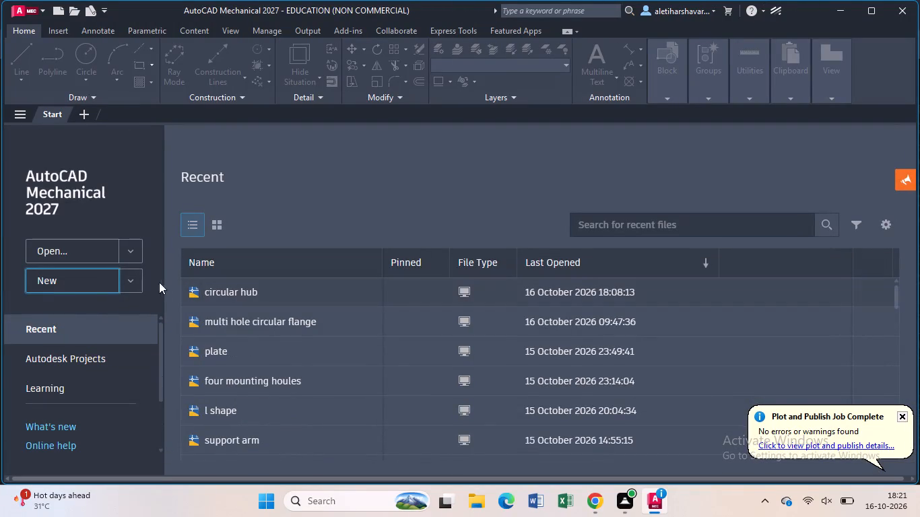
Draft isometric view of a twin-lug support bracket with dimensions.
Start a new blank drawing.
click(107, 281)
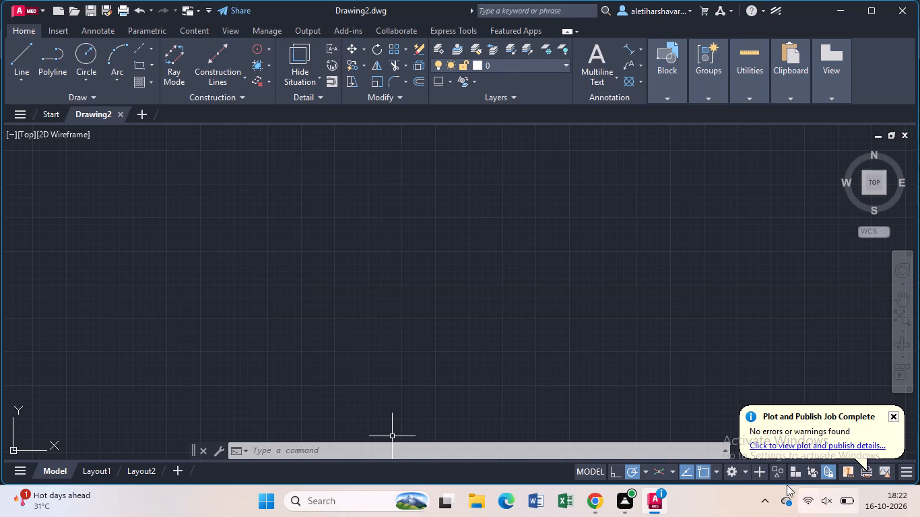
Turn on isometric drafting with the top isoplane.
click(658, 471)
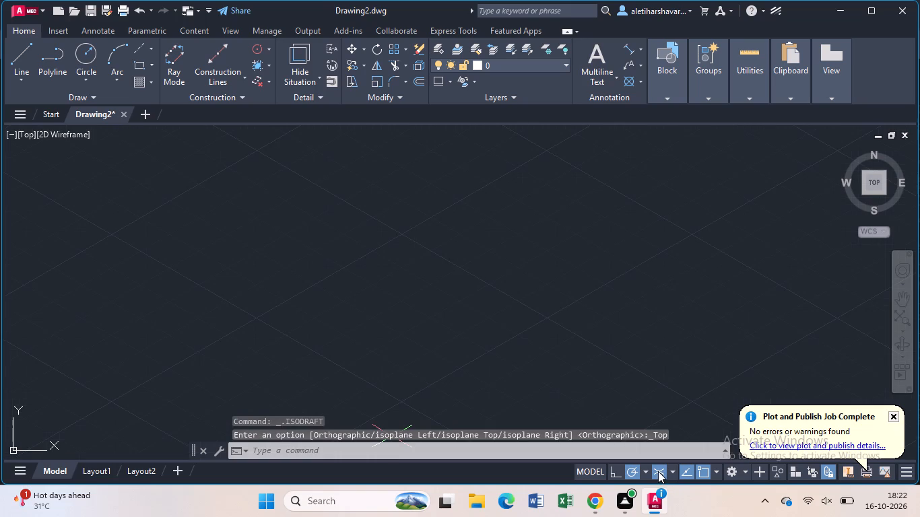
key(Escape)
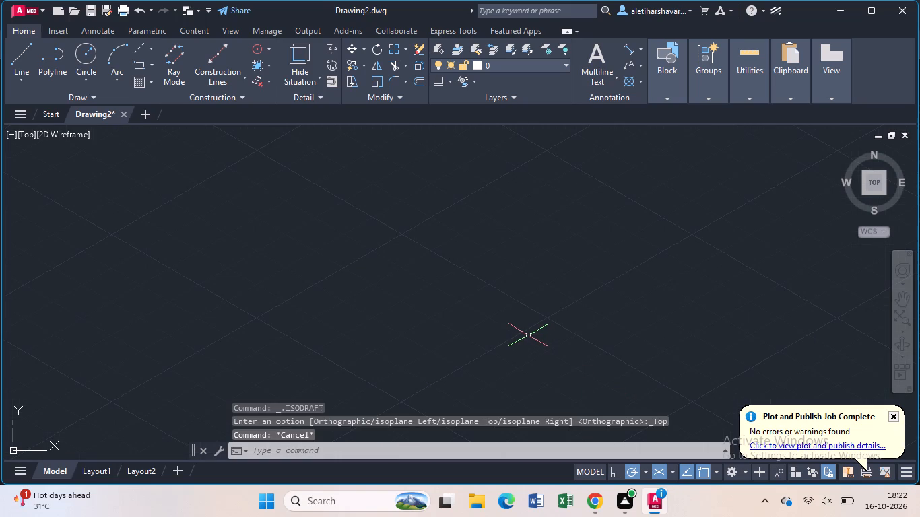
Draw two consecutive collinear line segments, each 50 long, sloping down along the 330° isometric axis.
text(lo)
click(587, 390)
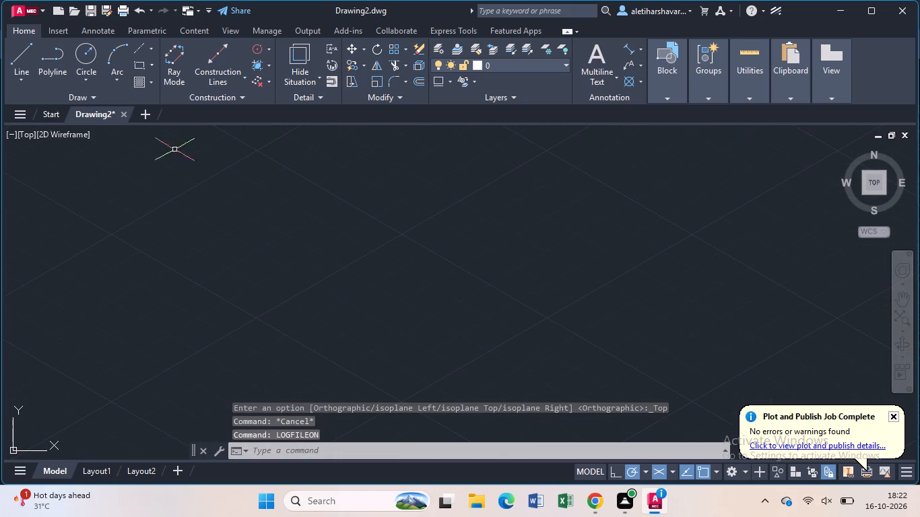
click(30, 51)
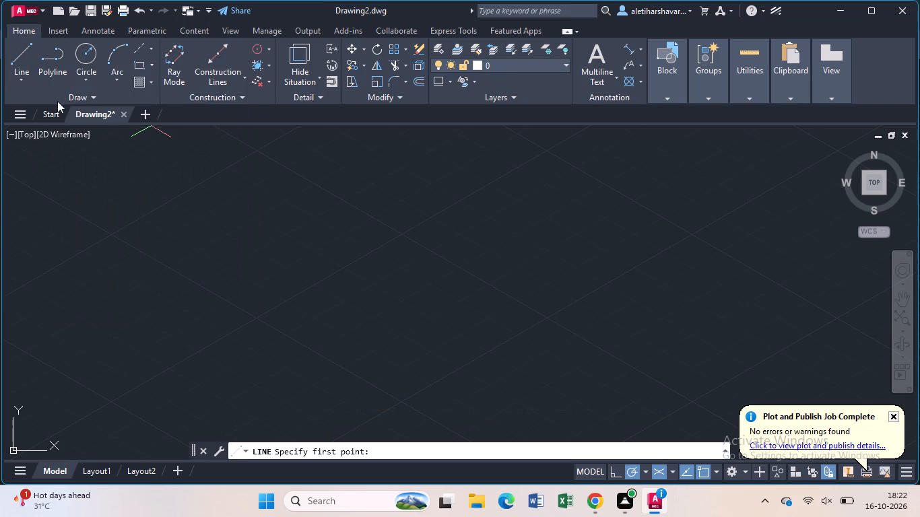
click(235, 252)
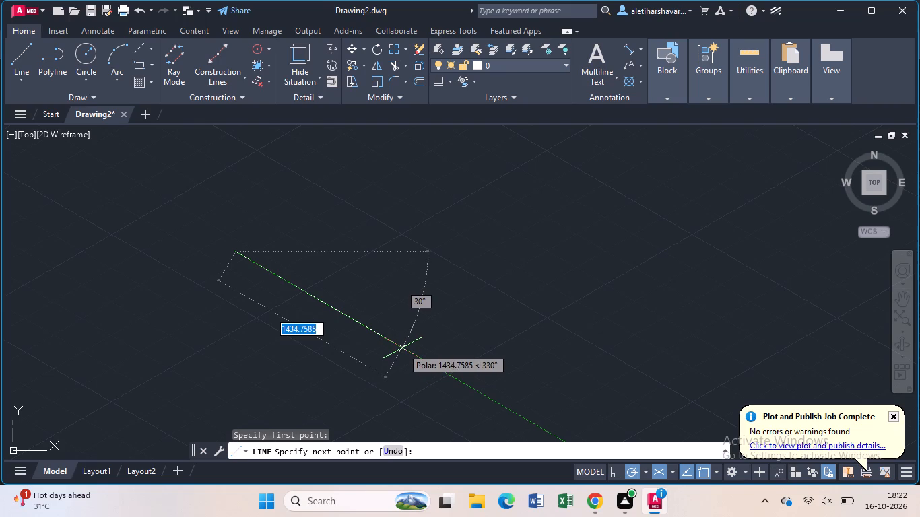
text(50)
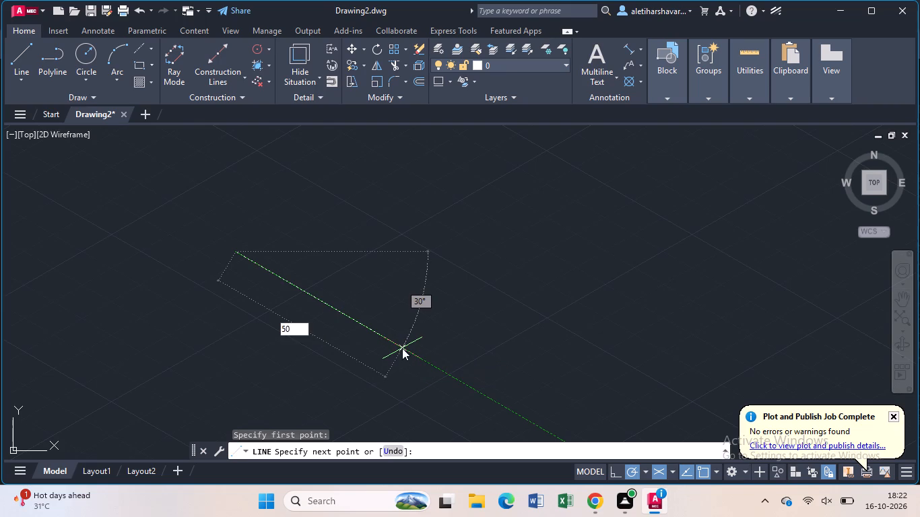
key(Return)
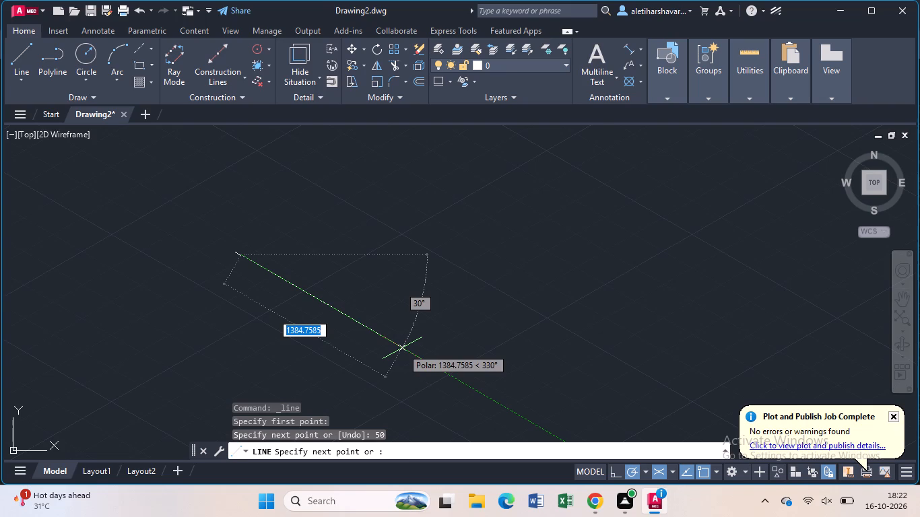
text(50)
key(Return)
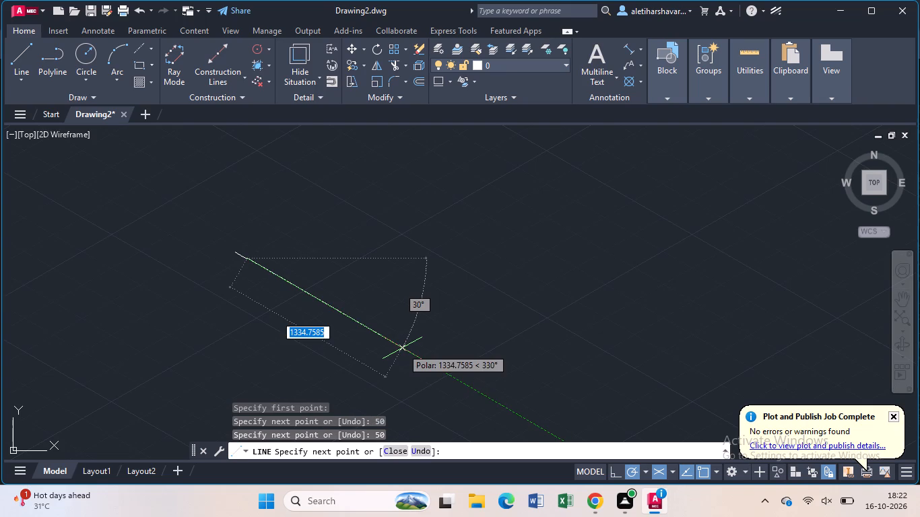
key(Escape)
From the sloping line's lower end, draw segments of 60 at 30° and 100 at 150°, then close the outline at the line's upper end.
scroll(268, 253, up, 2)
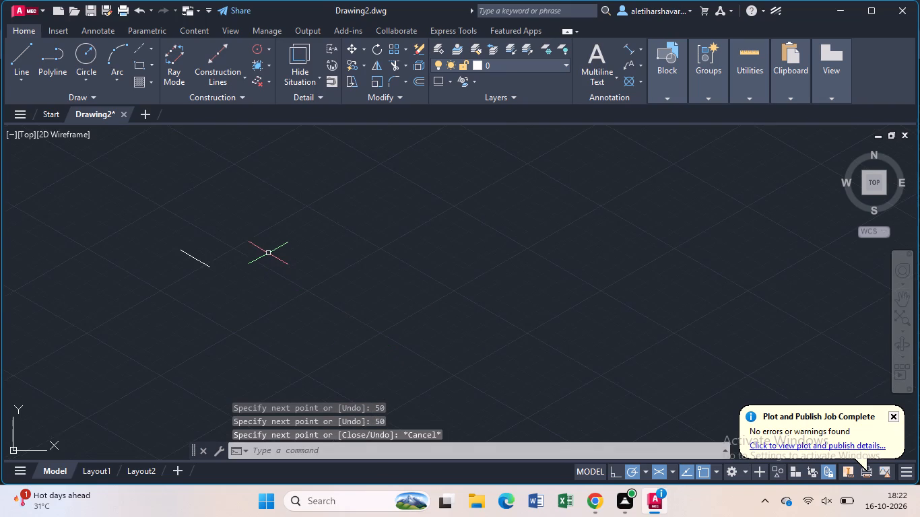
scroll(268, 253, up, 1)
middle_drag(199, 246, 541, 321)
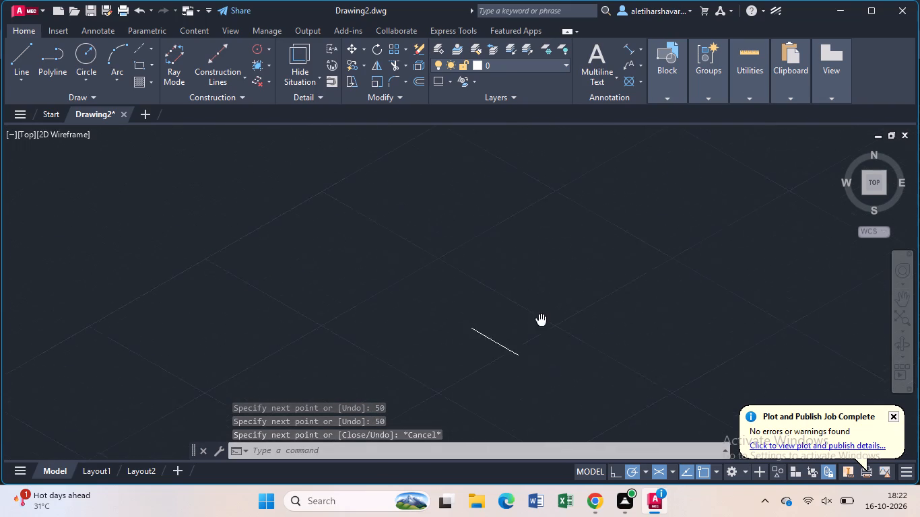
middle_drag(541, 321, 408, 231)
scroll(401, 219, up, 3)
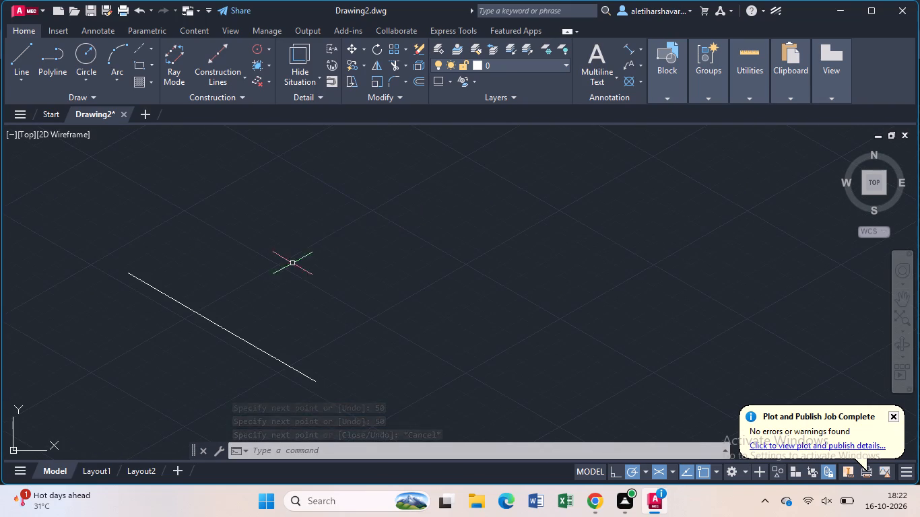
middle_drag(269, 312, 379, 262)
scroll(374, 259, up, 1)
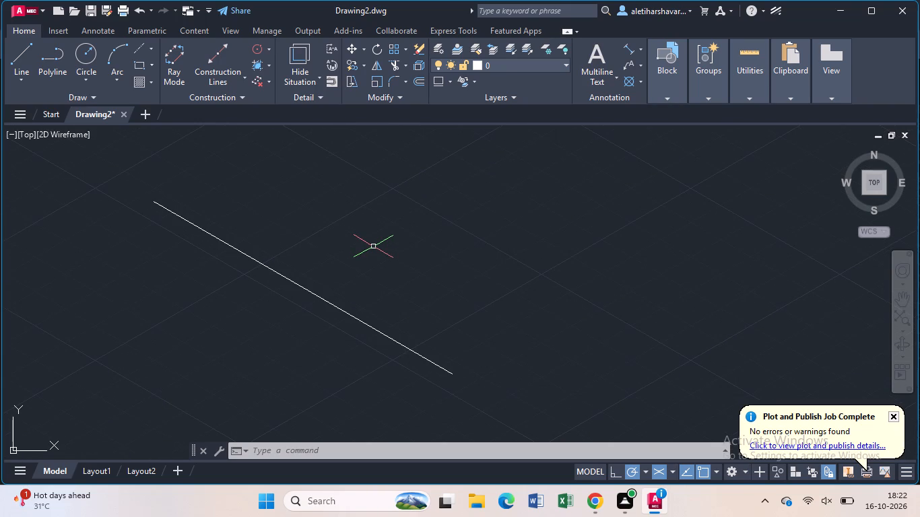
key(l)
key(Return)
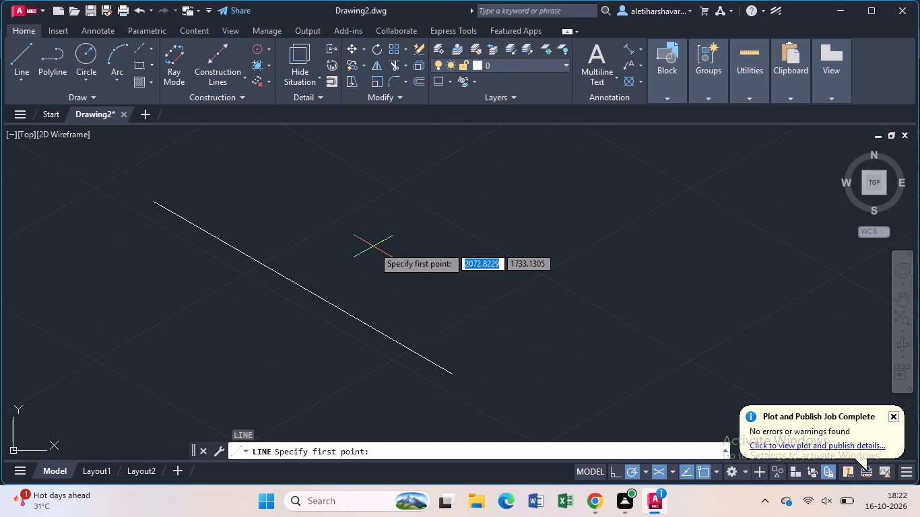
click(453, 373)
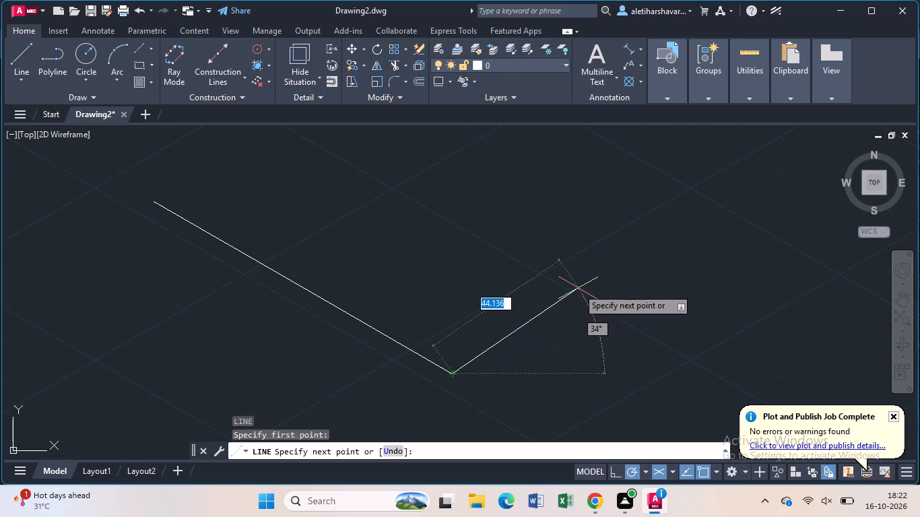
text(60)
key(Return)
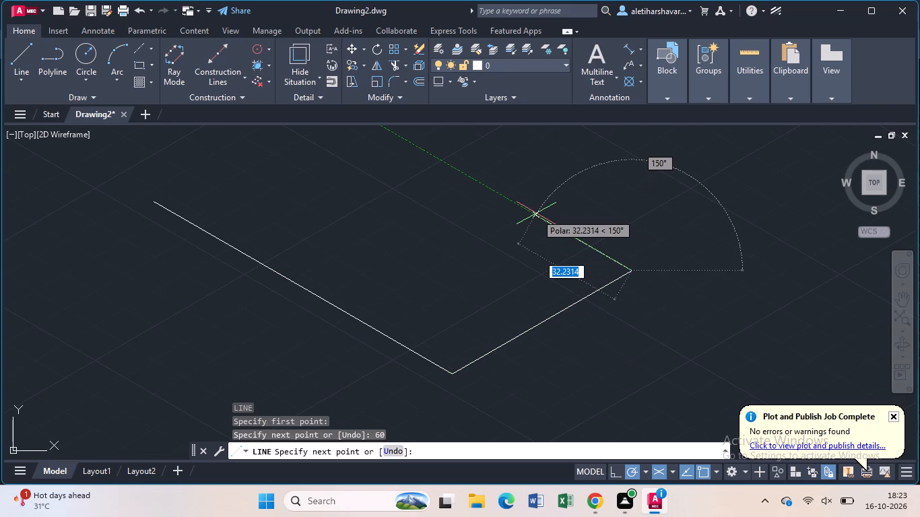
text(100)
key(Return)
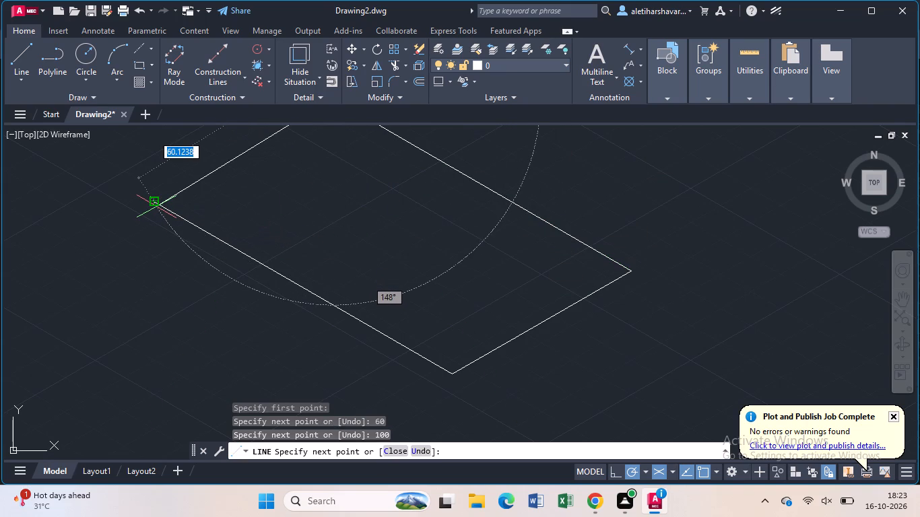
middle_drag(156, 207, 156, 272)
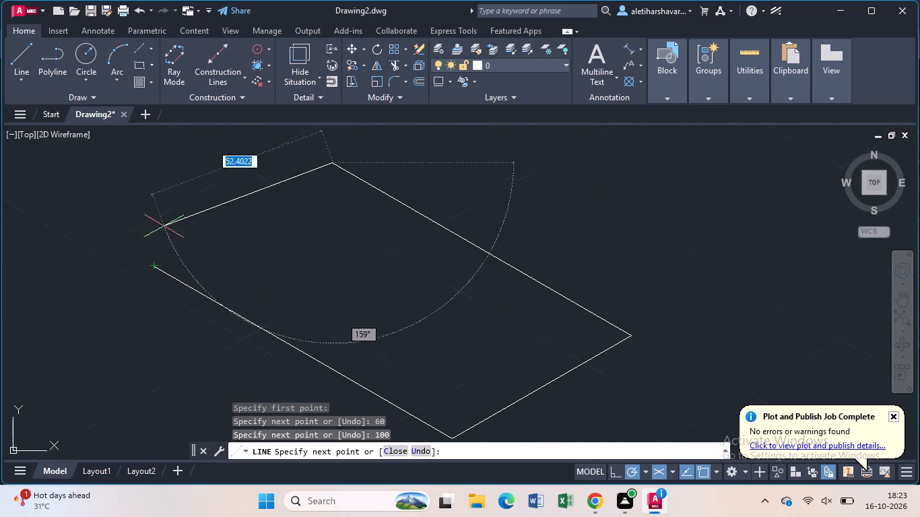
click(150, 265)
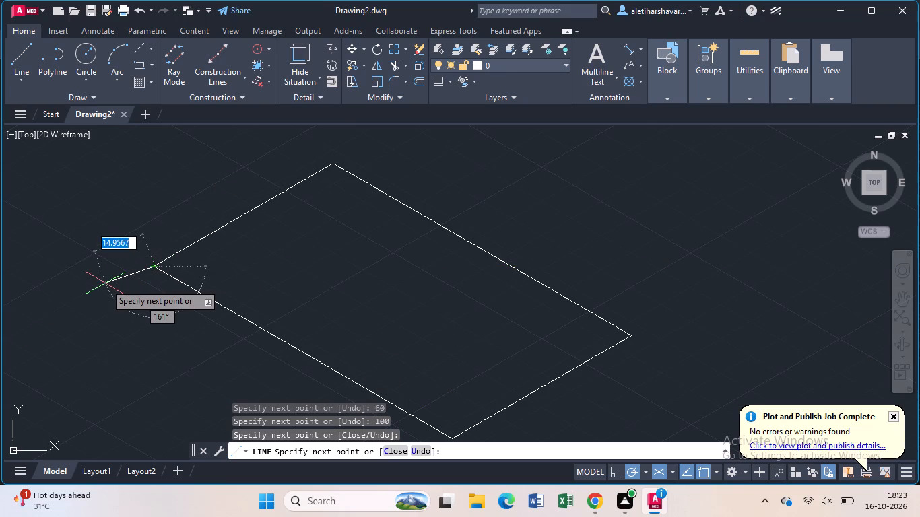
key(Escape)
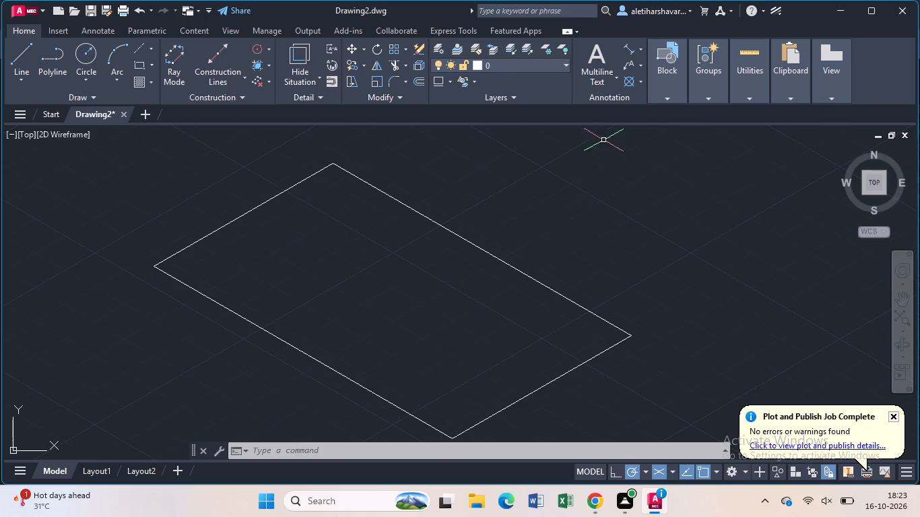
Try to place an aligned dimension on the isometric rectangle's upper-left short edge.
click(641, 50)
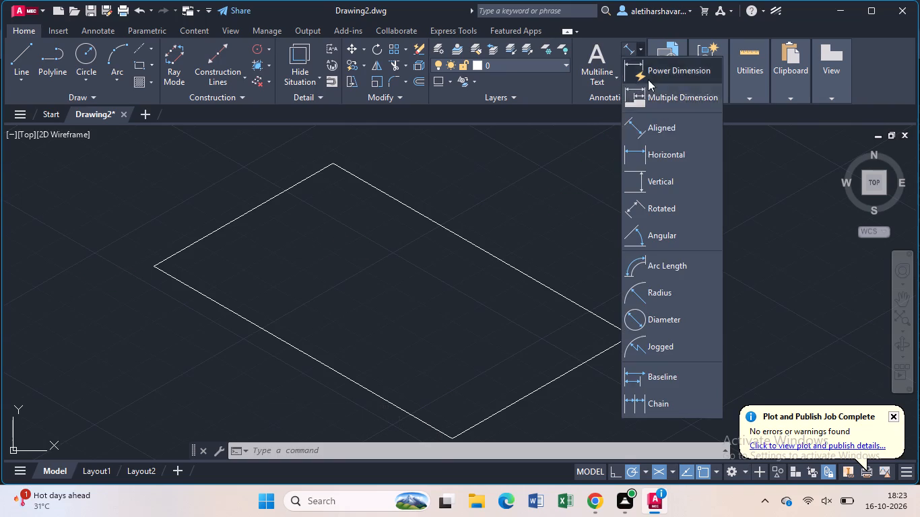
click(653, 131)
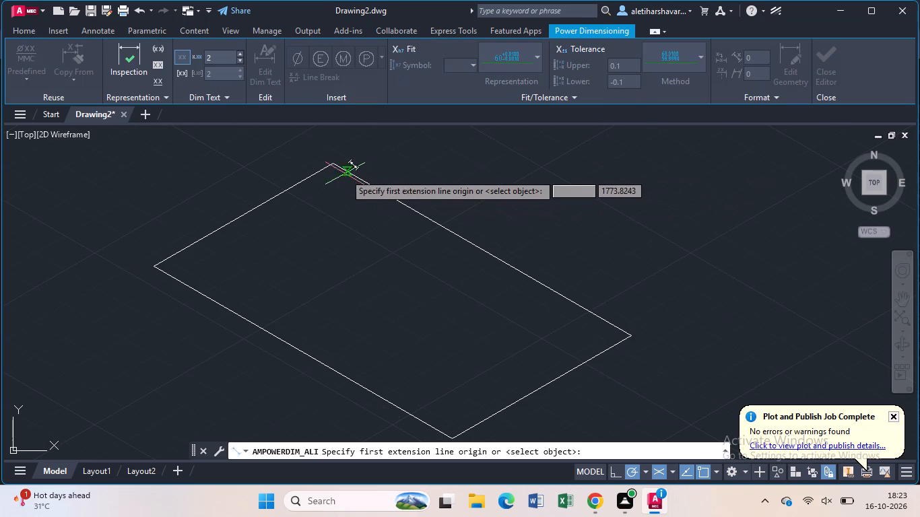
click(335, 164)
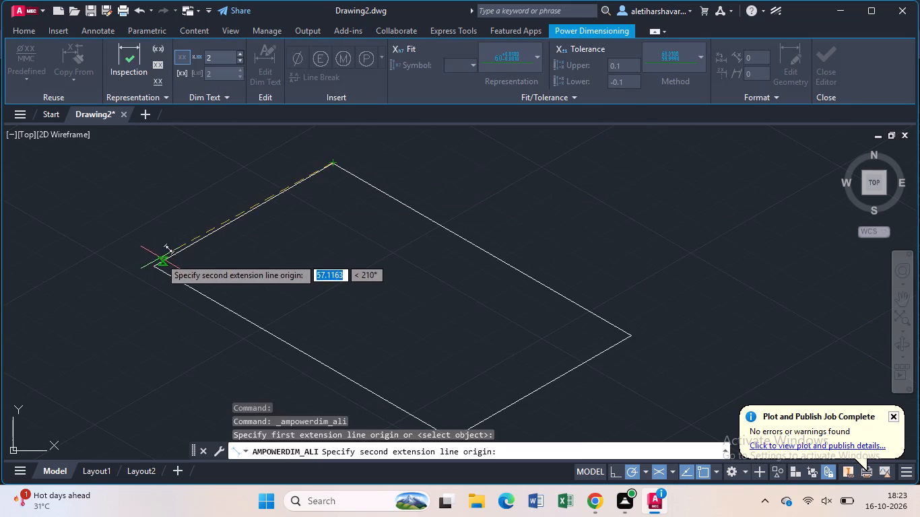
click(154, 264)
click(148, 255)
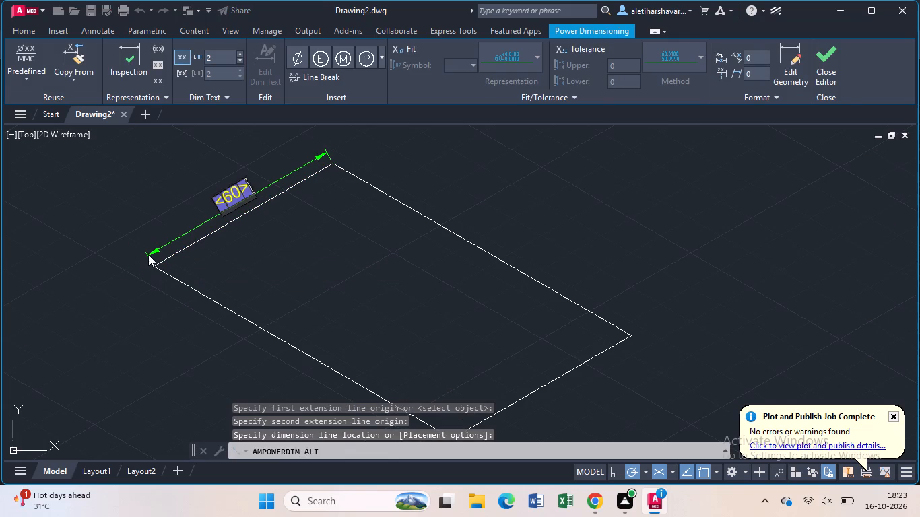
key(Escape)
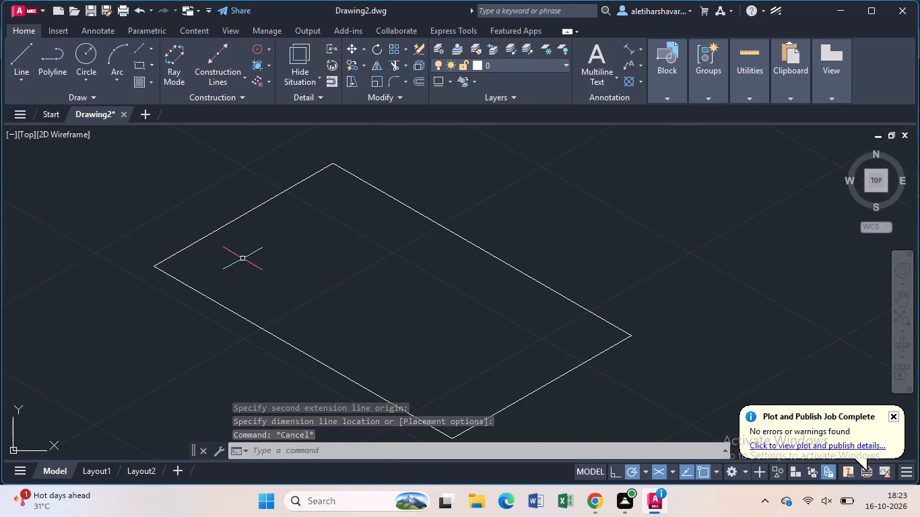
Draw a line about 73 long at 30° from the middle of the lower-left long edge, crossing the opposite long edge.
scroll(242, 258, down, 1)
scroll(242, 256, up, 1)
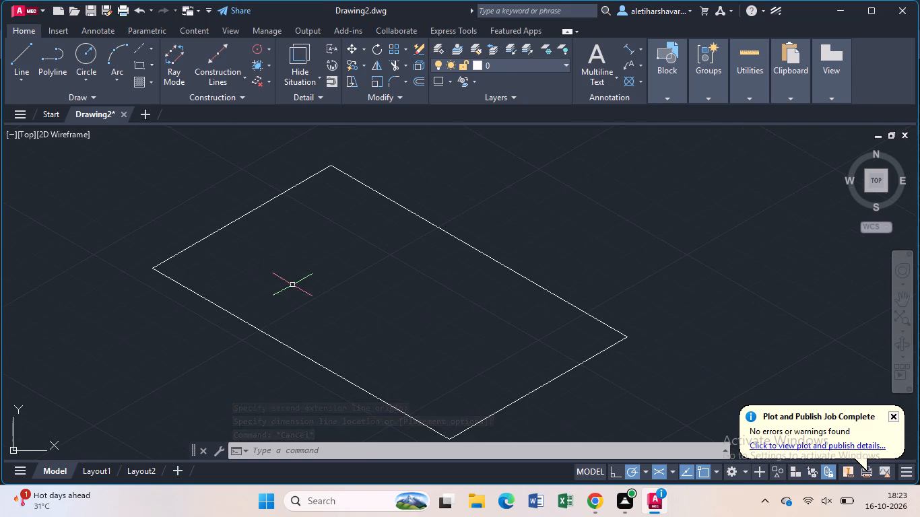
middle_drag(301, 288, 292, 249)
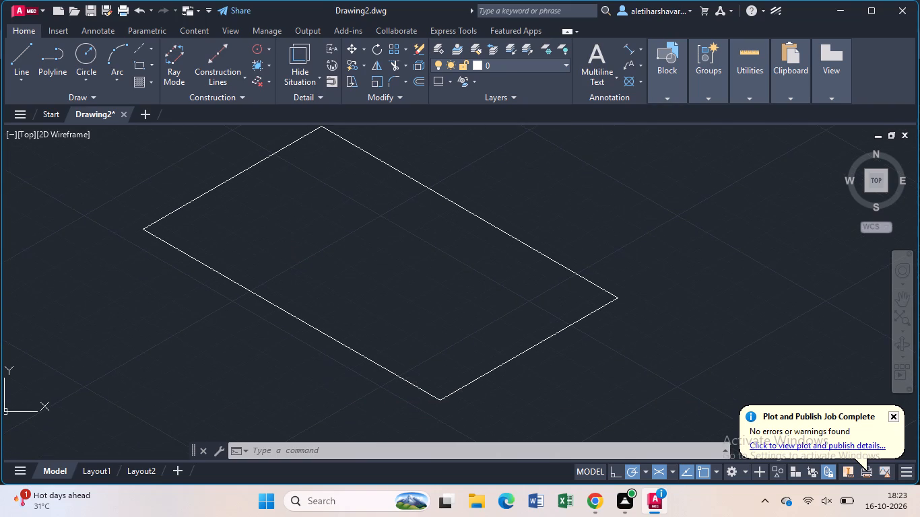
key(l)
key(Return)
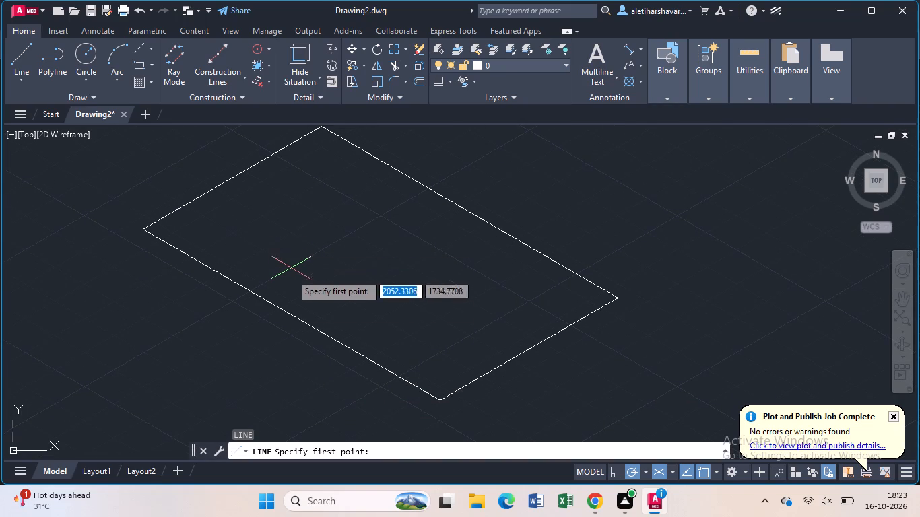
click(296, 318)
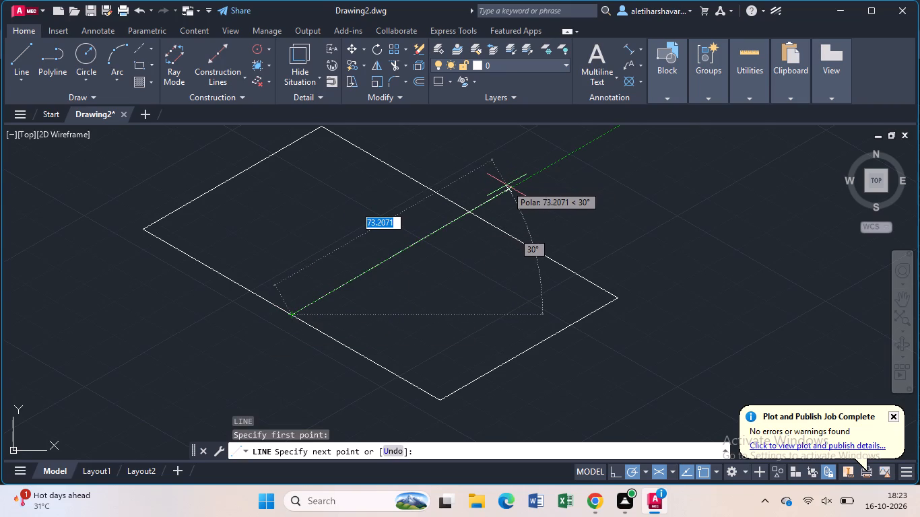
click(506, 185)
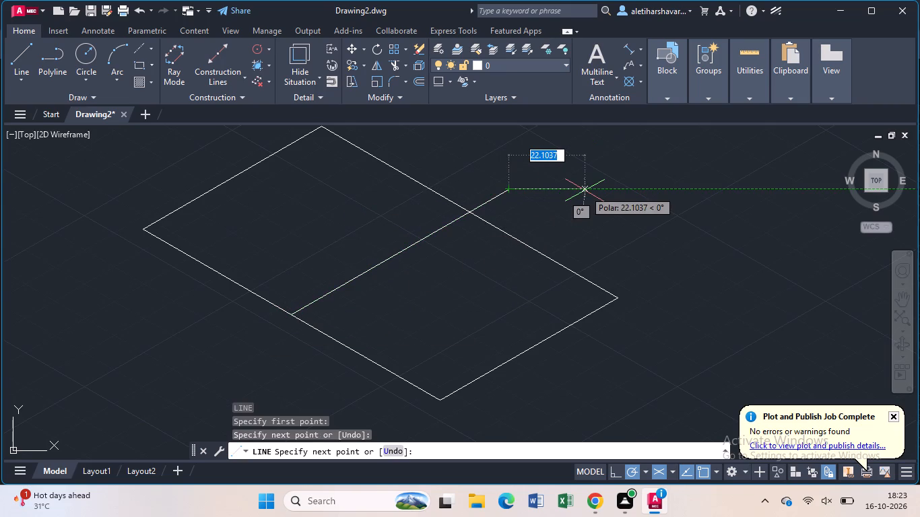
key(Escape)
Trim the dividing line's overhang beyond the upper-right long edge of the isometric rectangle.
text(tr)
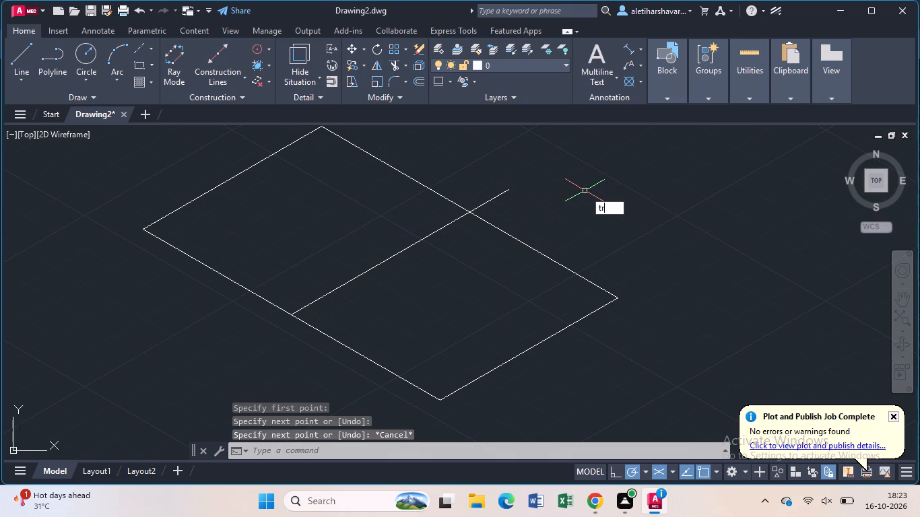
key(Return)
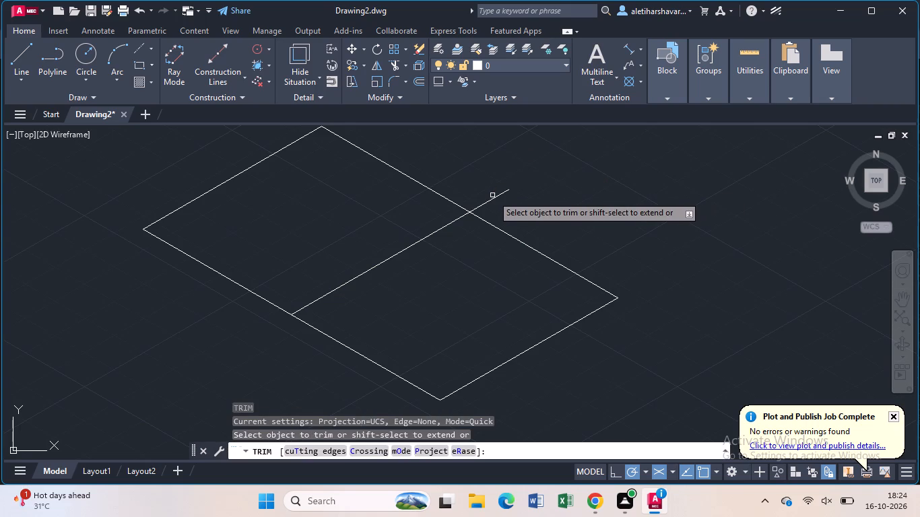
click(494, 200)
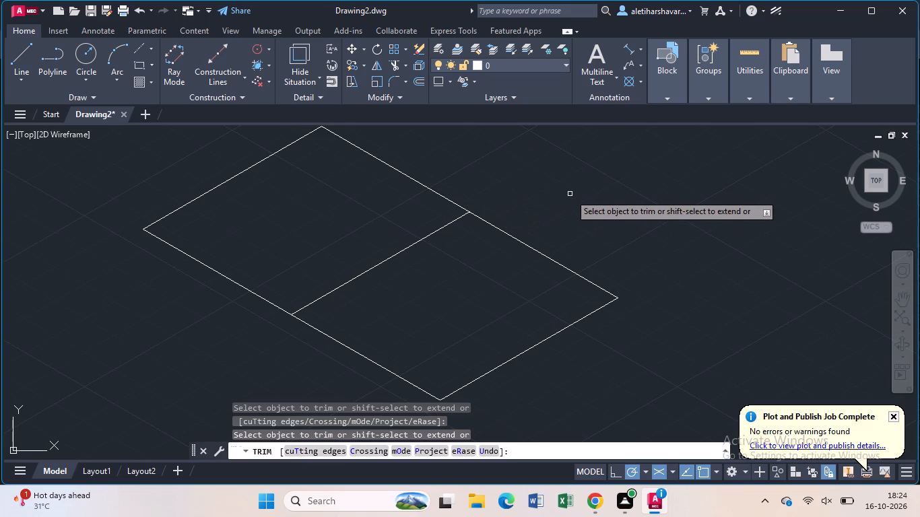
key(Escape)
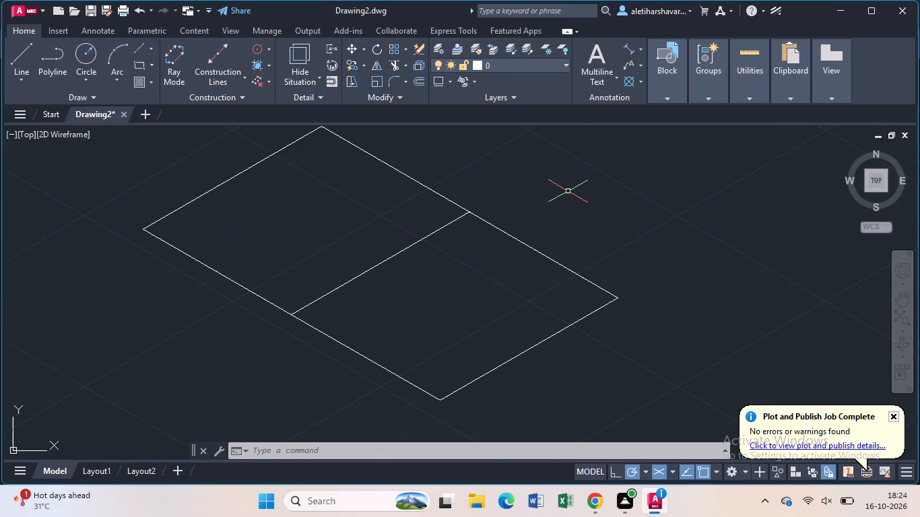
From the dividing line's lower-left end, draw segments of 12 straight up, 60 at 30°, and straight down past the dividing line's other end.
key(l)
key(Return)
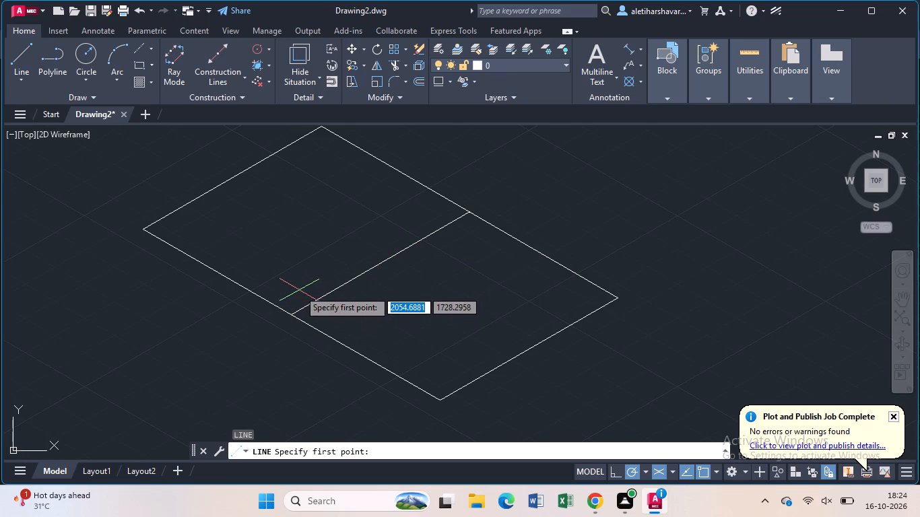
click(291, 316)
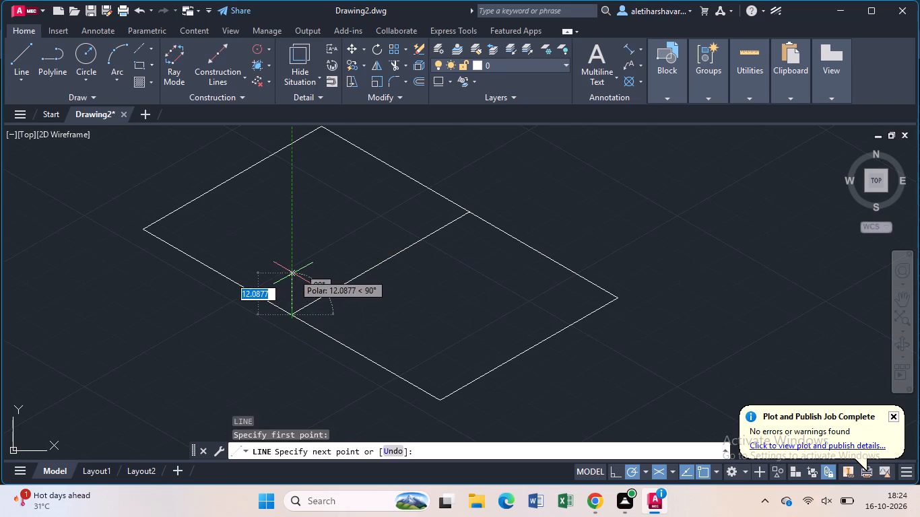
text(12)
key(Return)
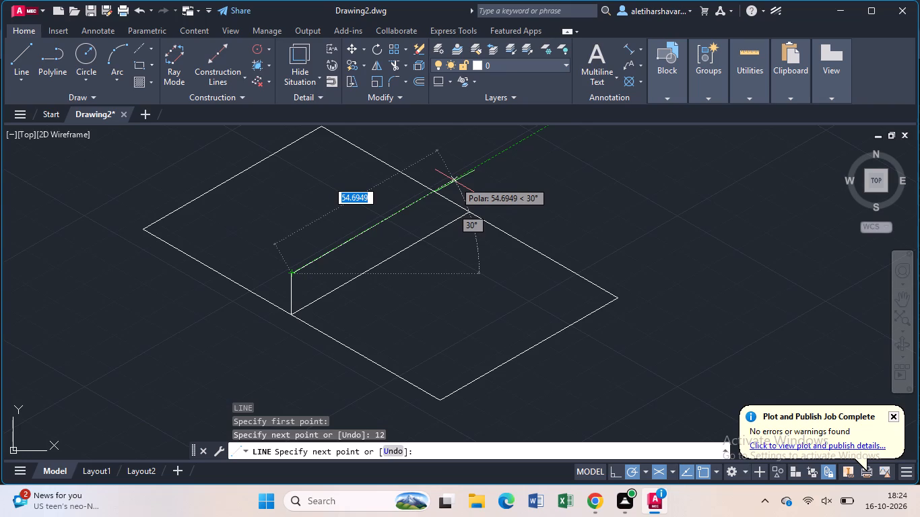
key(6)
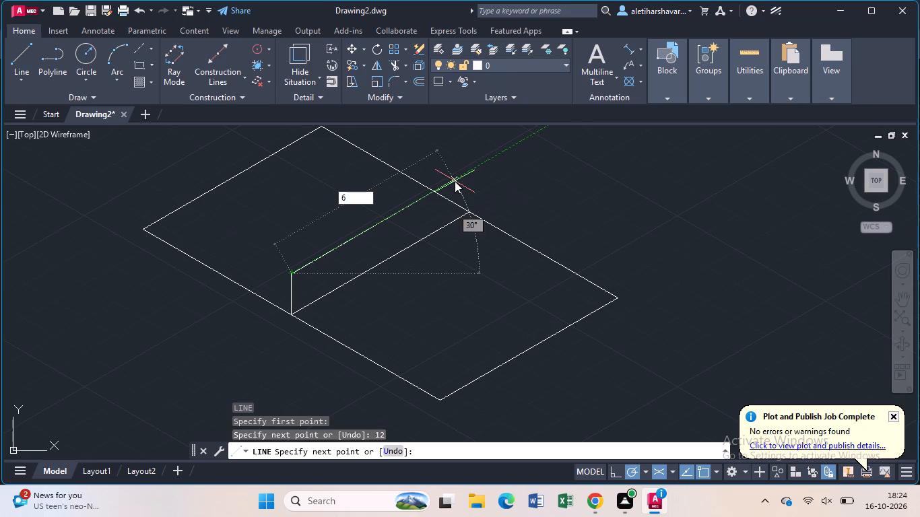
key(0)
key(Return)
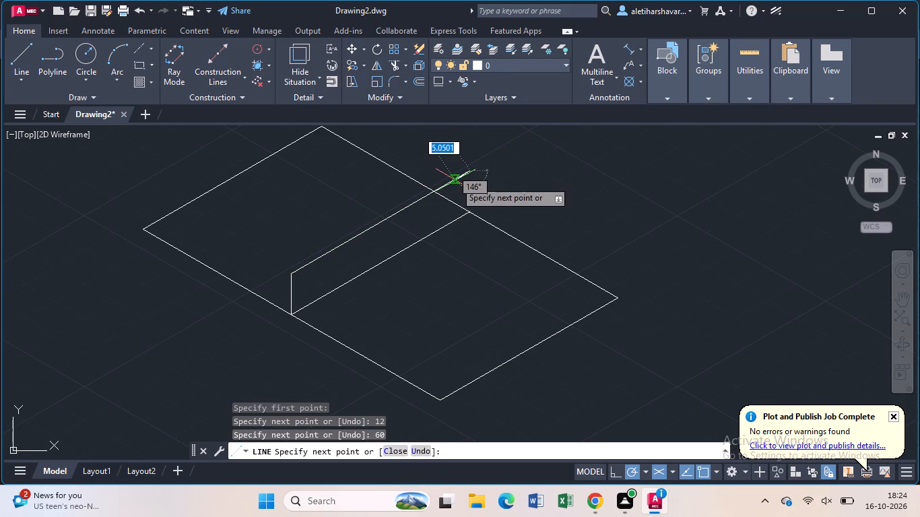
click(473, 230)
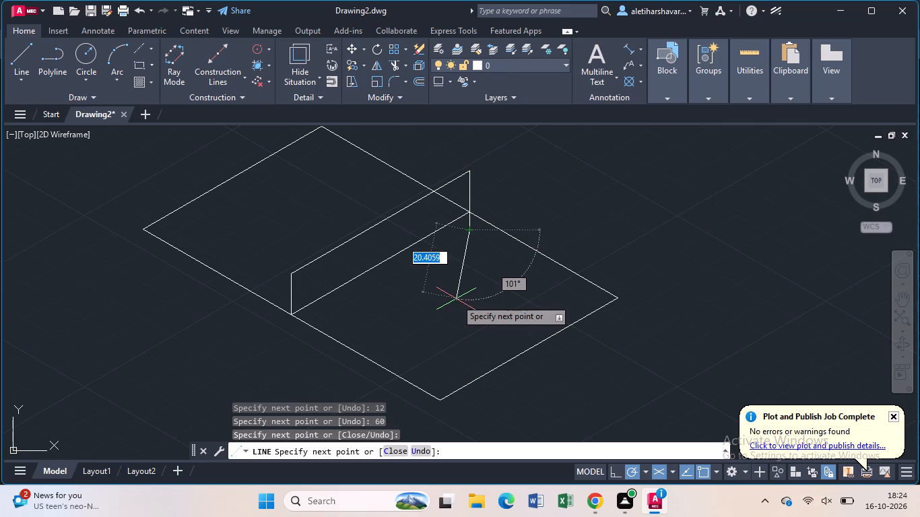
key(Escape)
Trim the vertical line's overhang below the upper-right end of the dividing line.
text(tr)
key(Return)
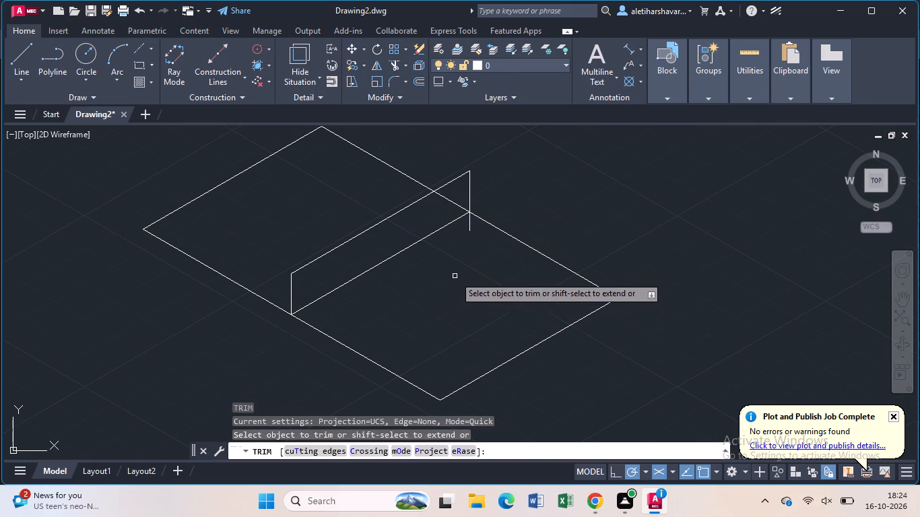
click(469, 228)
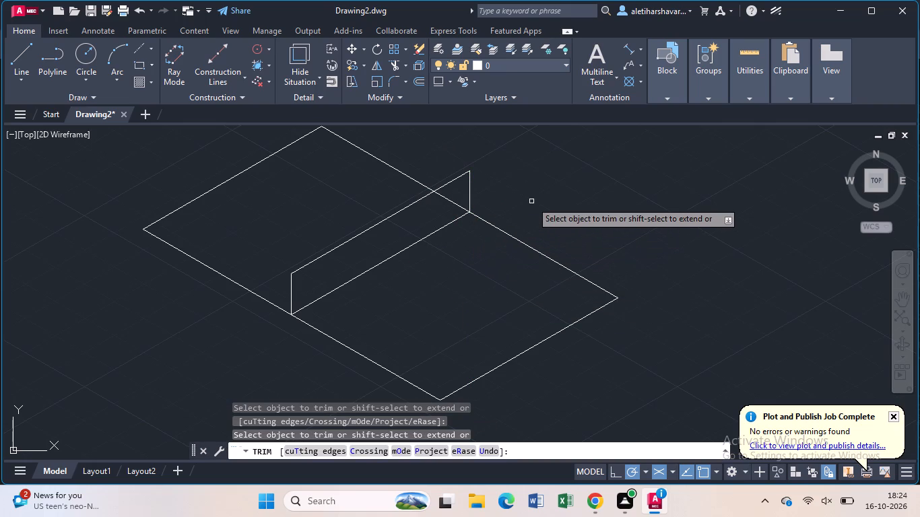
key(Escape)
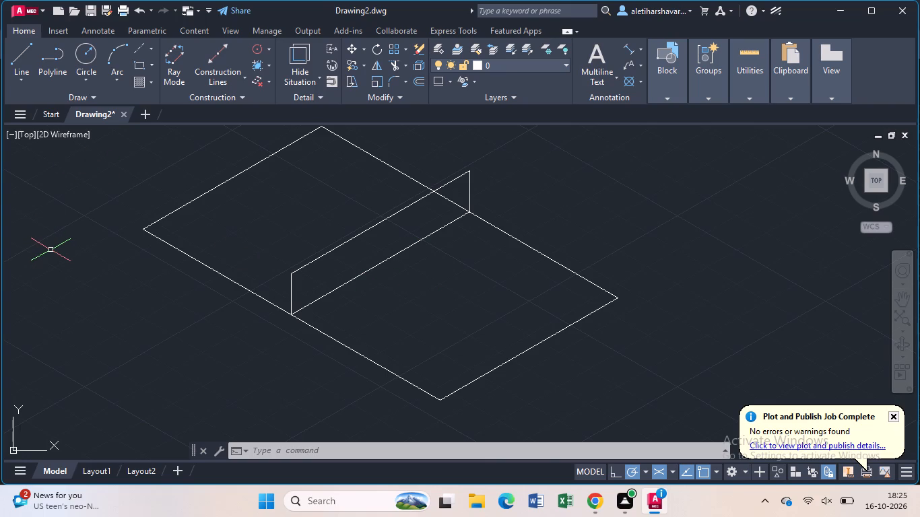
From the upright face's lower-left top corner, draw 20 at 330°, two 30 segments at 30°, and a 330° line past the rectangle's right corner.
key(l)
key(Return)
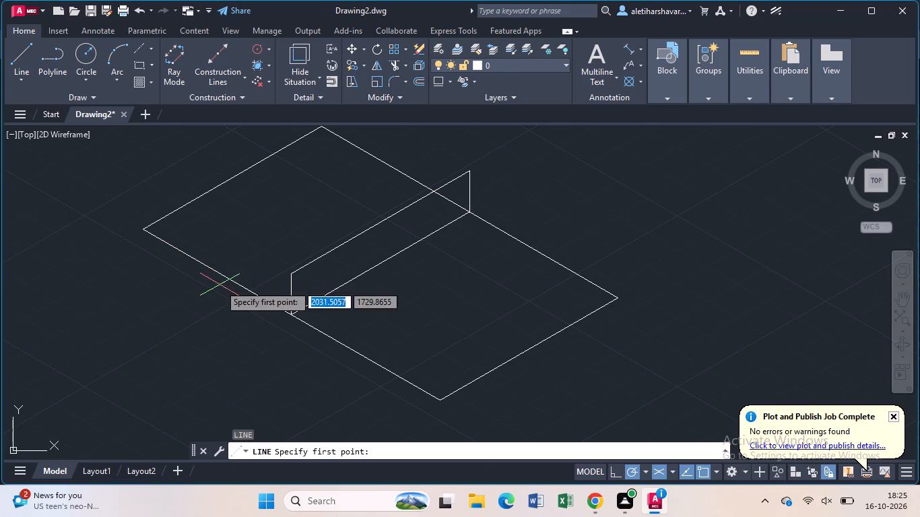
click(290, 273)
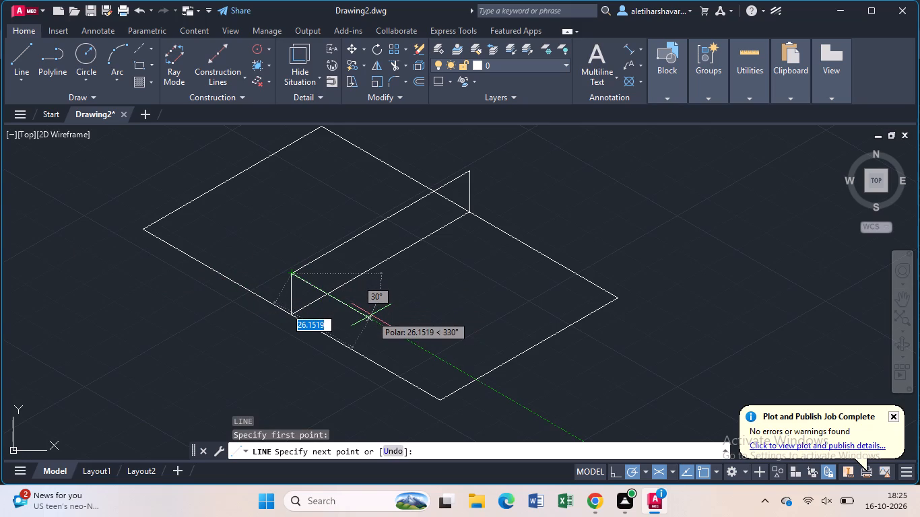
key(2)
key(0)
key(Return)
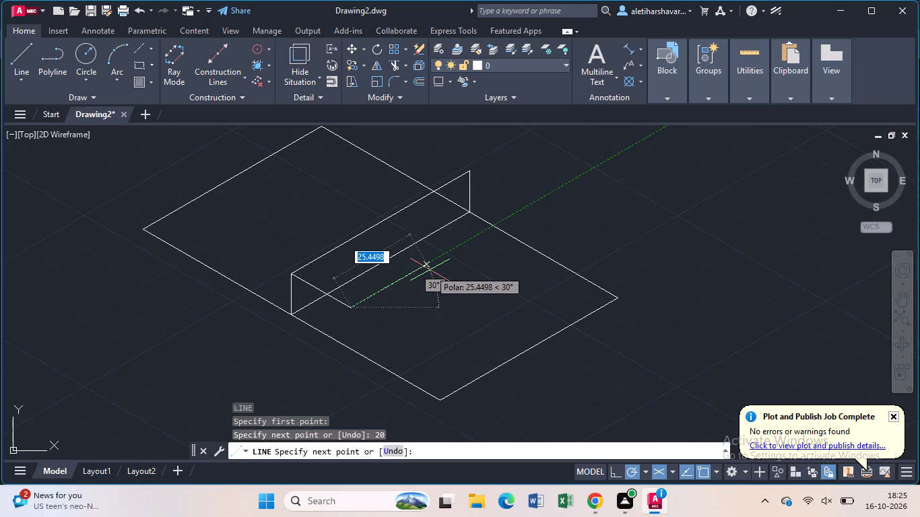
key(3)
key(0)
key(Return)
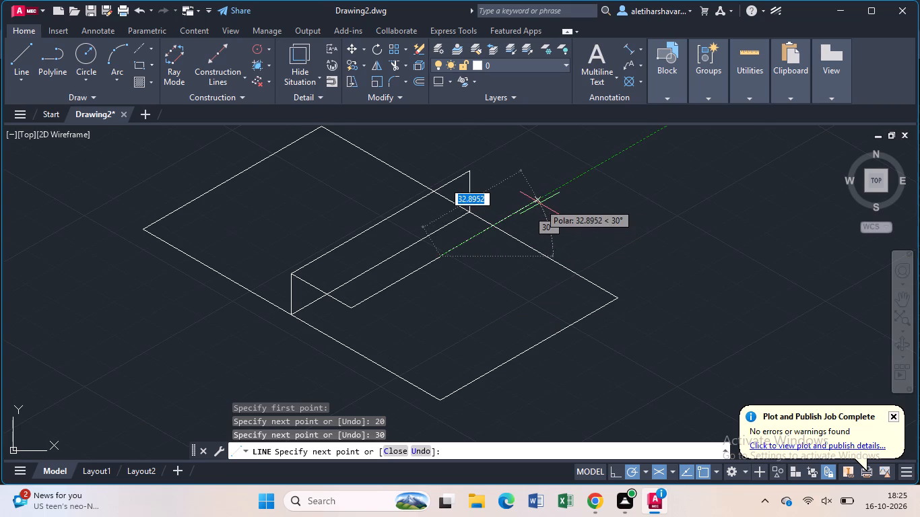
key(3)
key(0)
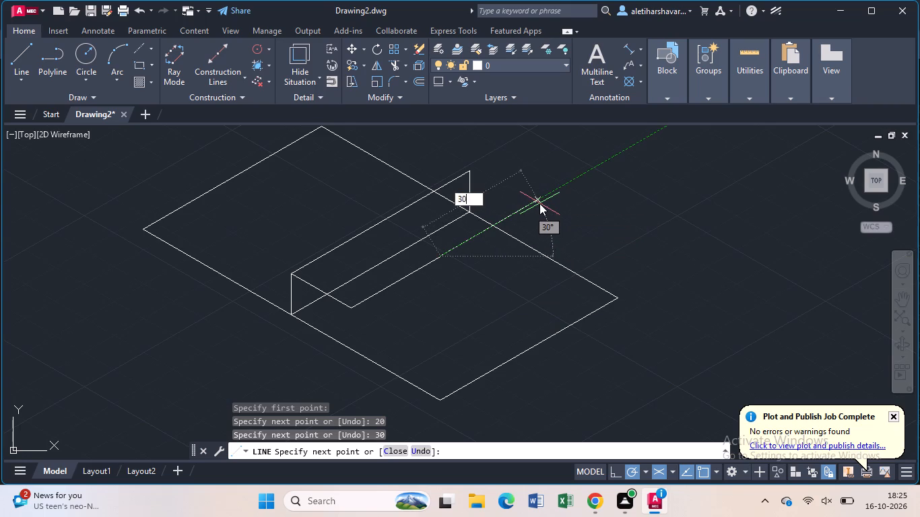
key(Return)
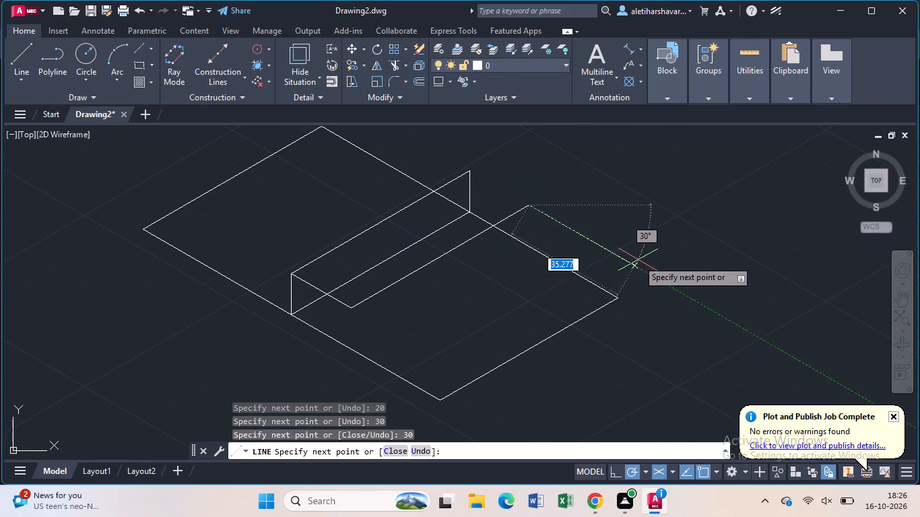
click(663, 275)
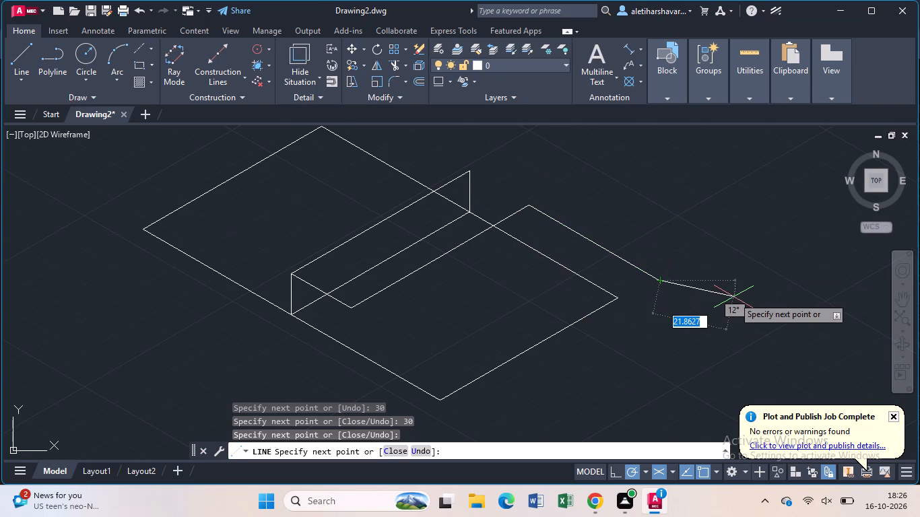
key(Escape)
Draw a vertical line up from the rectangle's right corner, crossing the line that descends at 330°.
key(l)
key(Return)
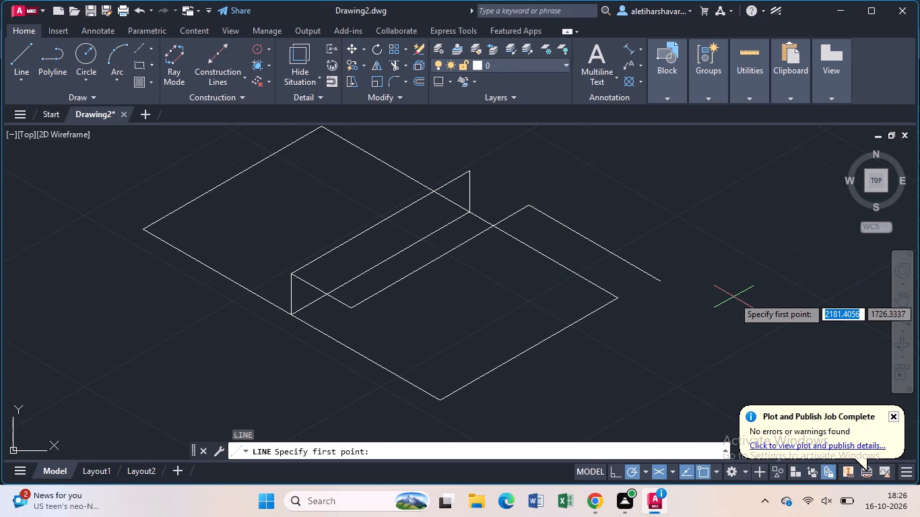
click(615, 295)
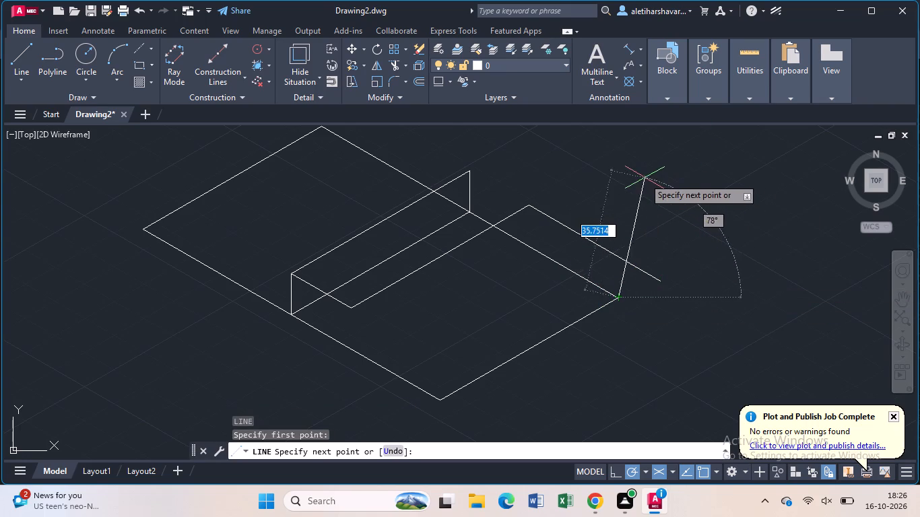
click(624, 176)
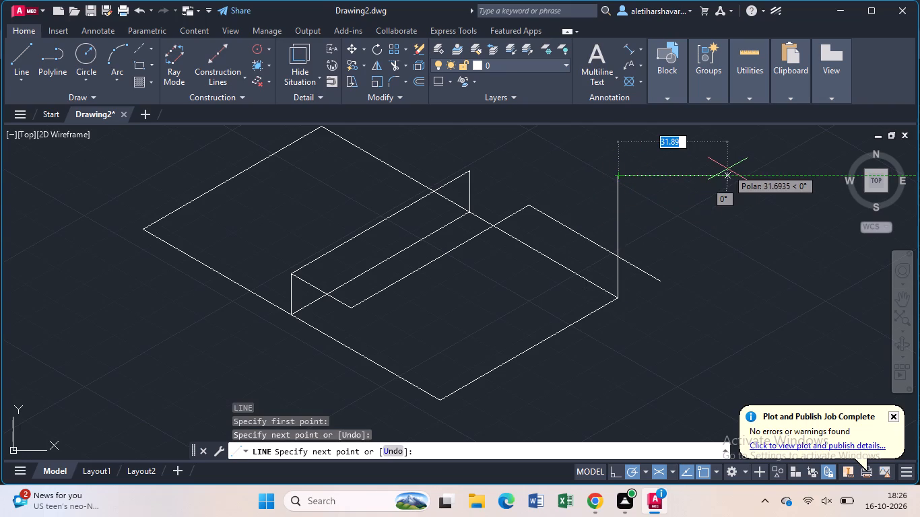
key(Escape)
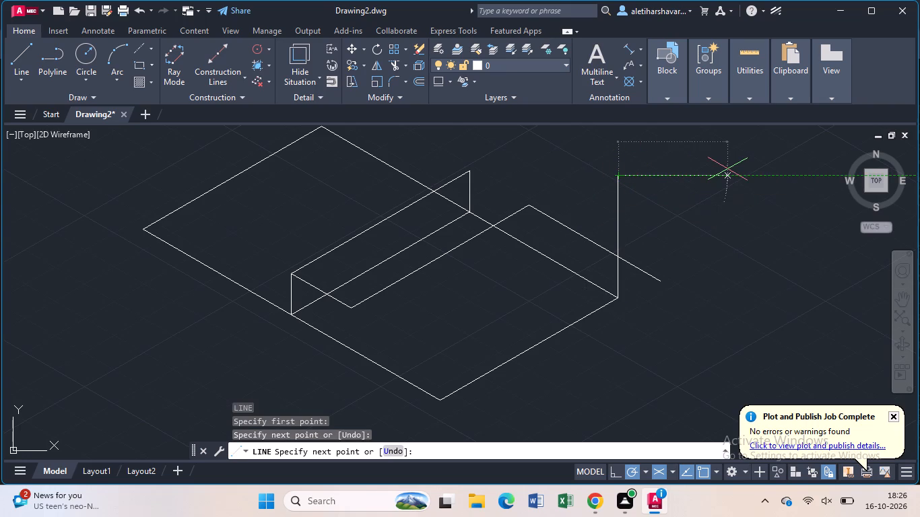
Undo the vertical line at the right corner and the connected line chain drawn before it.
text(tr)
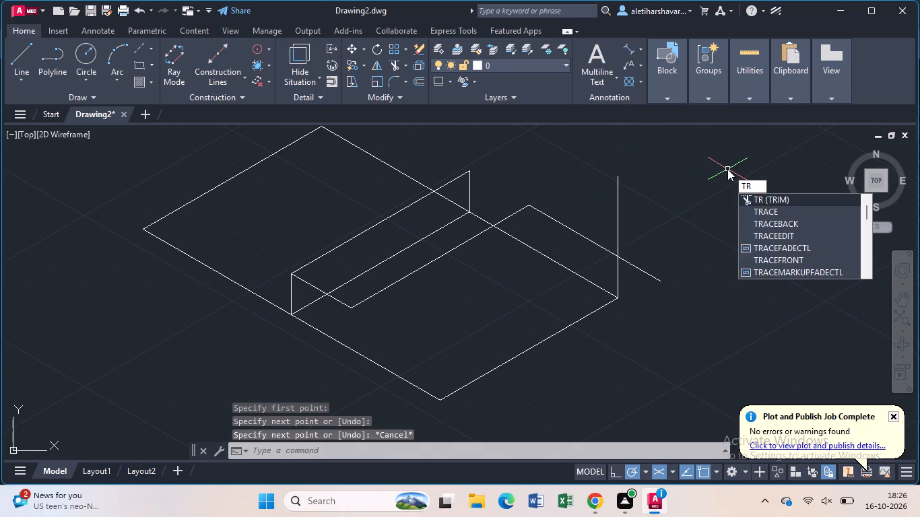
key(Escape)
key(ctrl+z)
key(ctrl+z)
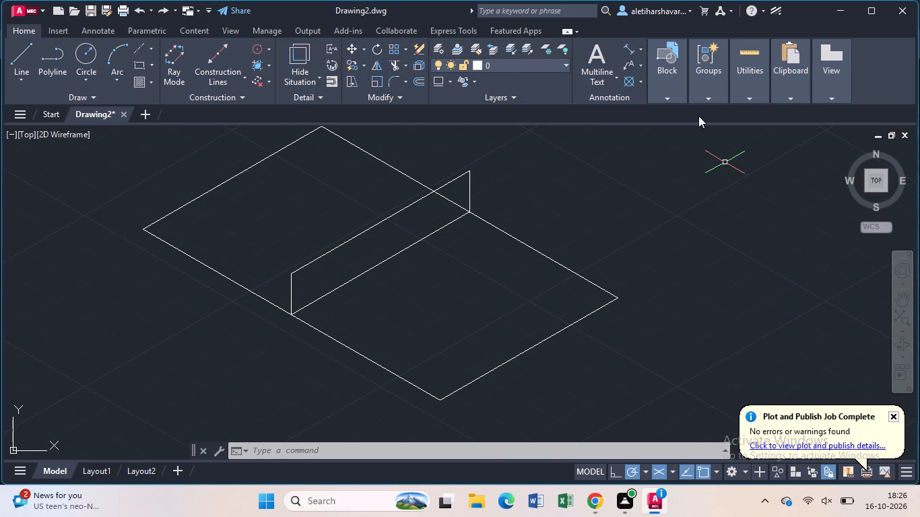
From the midpoint of the rectangle's lower-right short edge, draw 12 straight up, then a line to the midpoint of the upright face's top edge.
key(l)
key(Return)
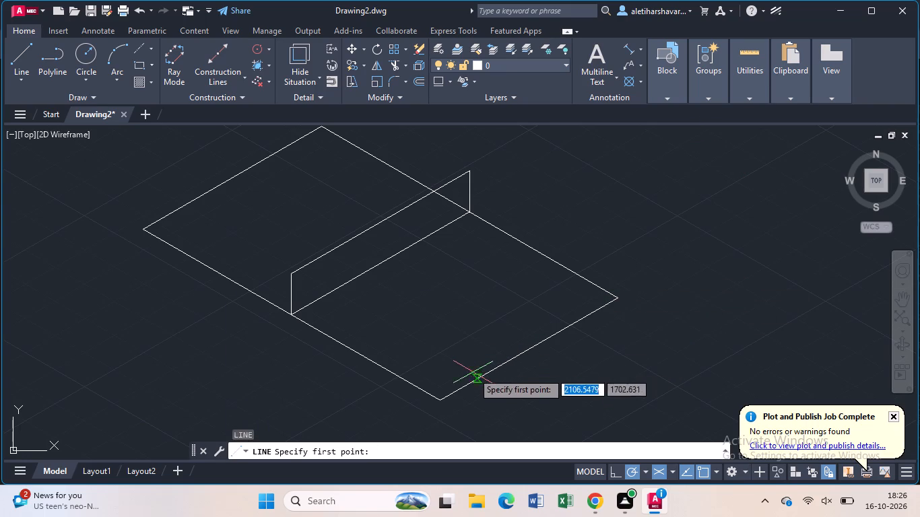
click(529, 351)
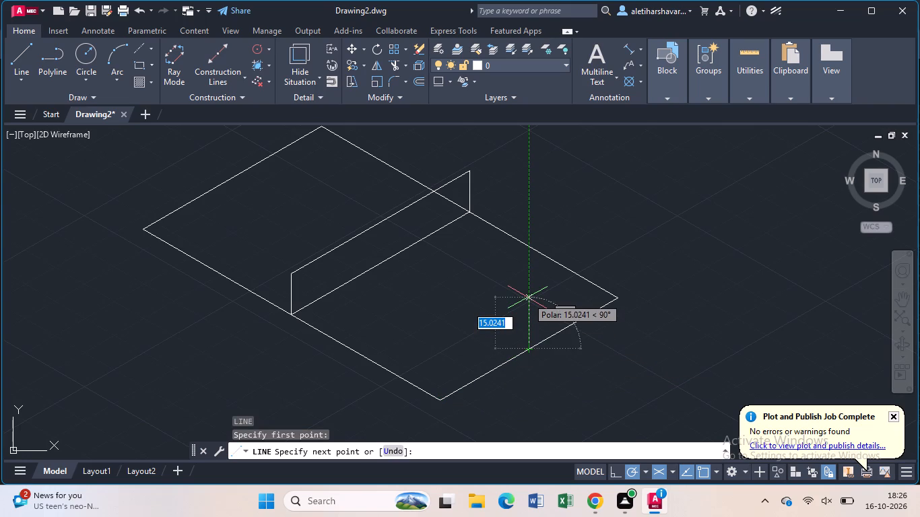
text(12)
key(Return)
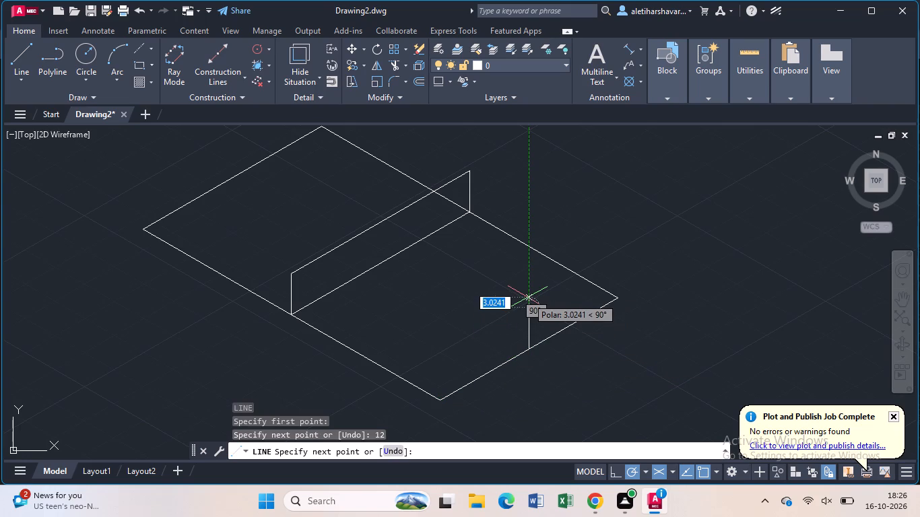
click(377, 219)
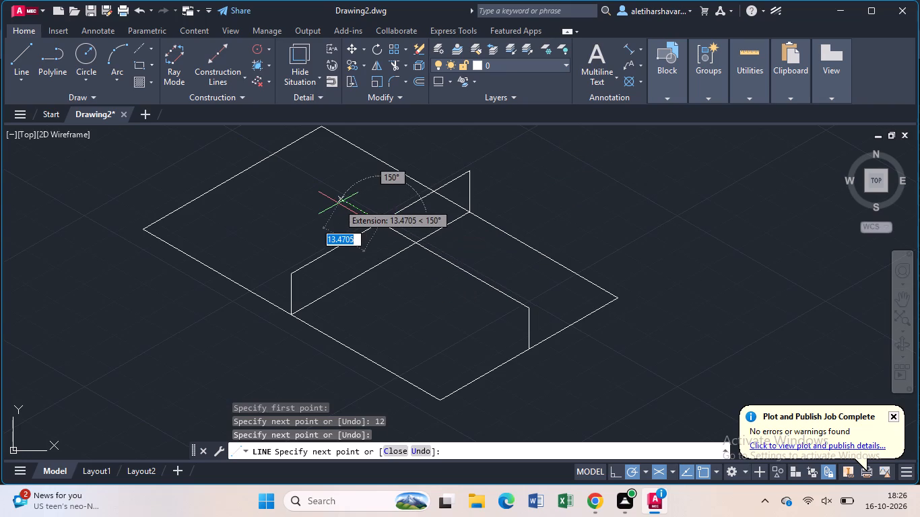
key(Escape)
From the upright face's lower-left top corner, draw 20 at 330°, then a line at 30° that crosses the lengthwise centre line.
key(l)
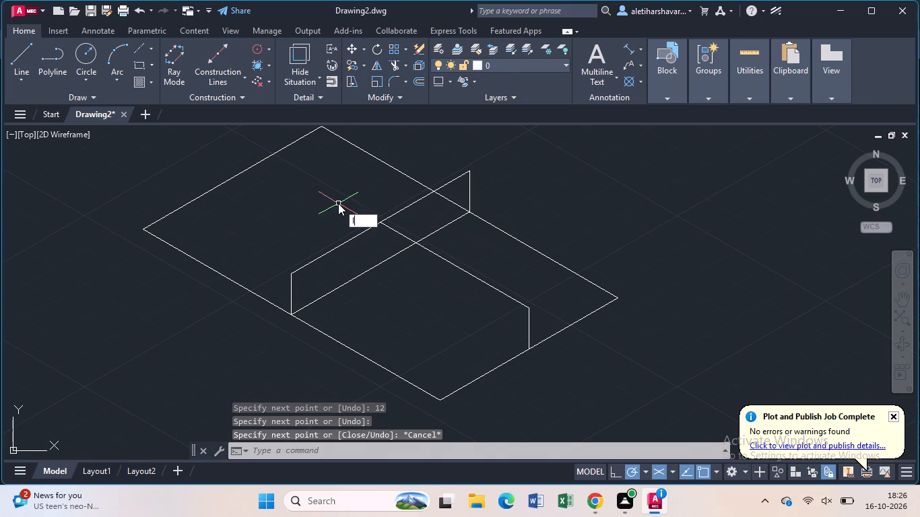
key(Return)
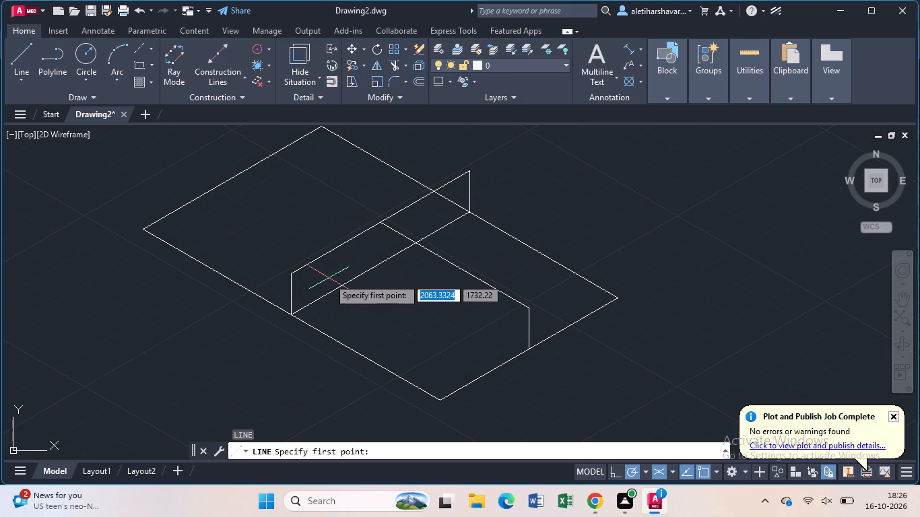
click(295, 277)
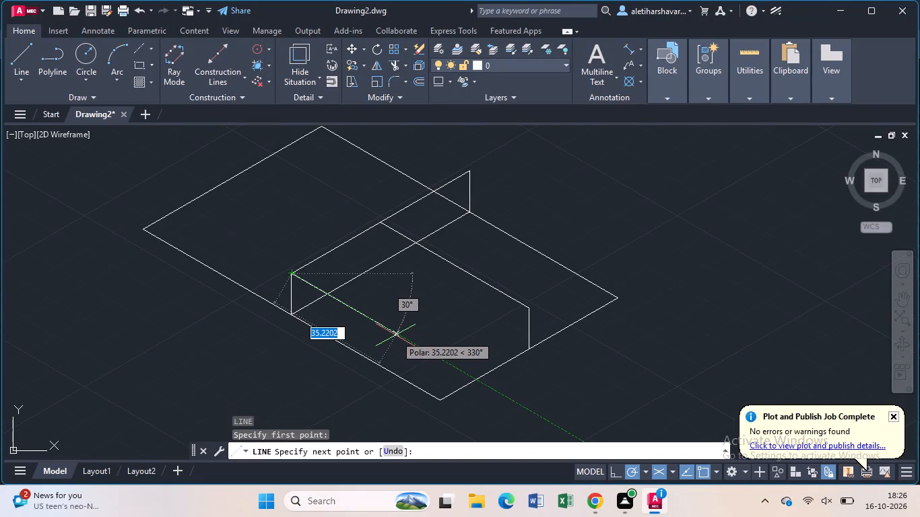
key(2)
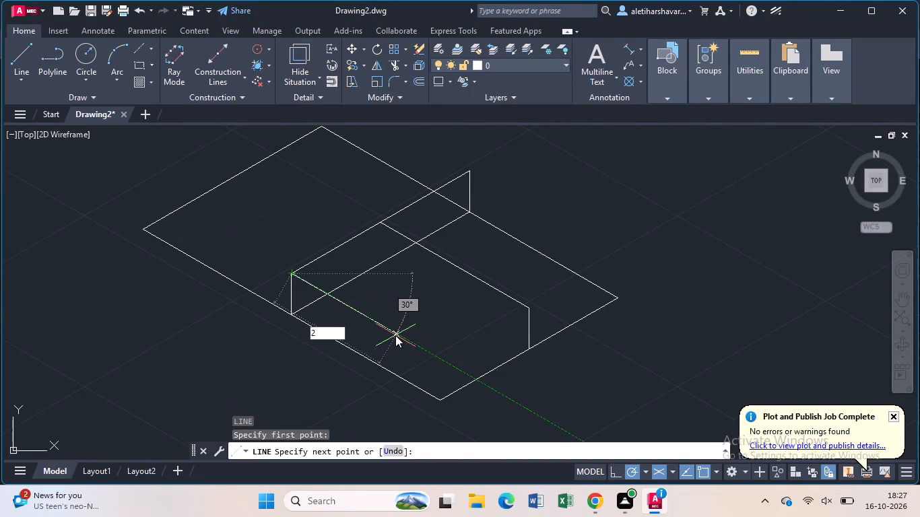
key(0)
key(Return)
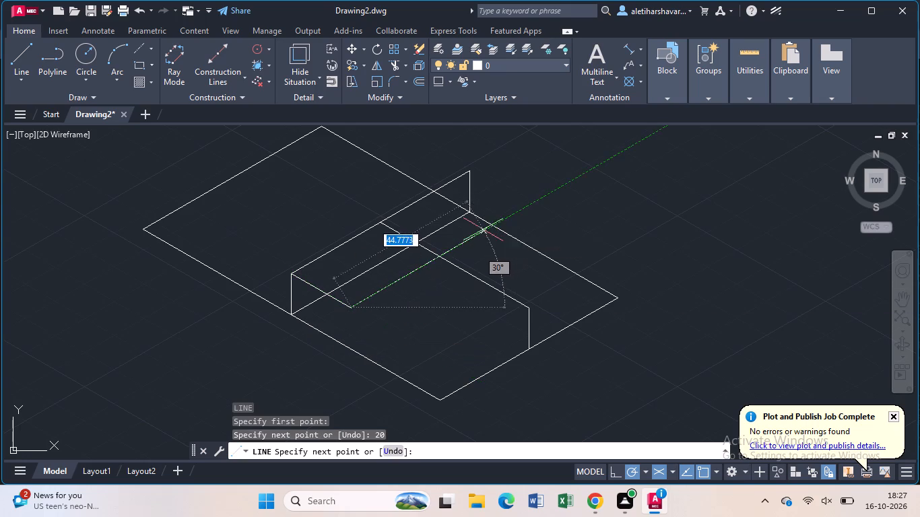
click(467, 240)
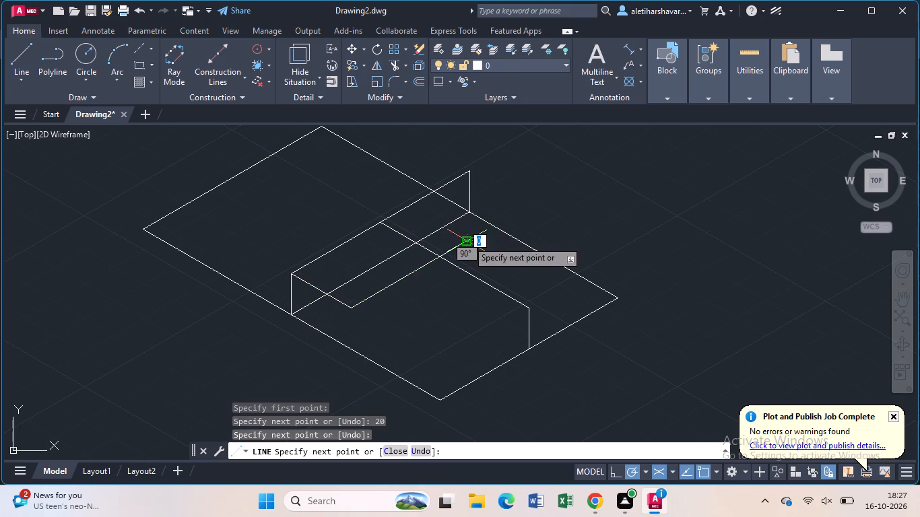
key(Escape)
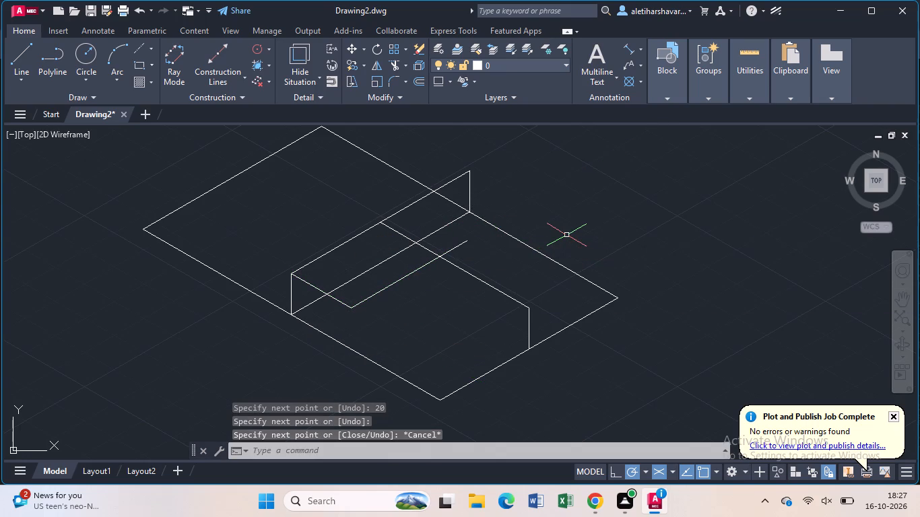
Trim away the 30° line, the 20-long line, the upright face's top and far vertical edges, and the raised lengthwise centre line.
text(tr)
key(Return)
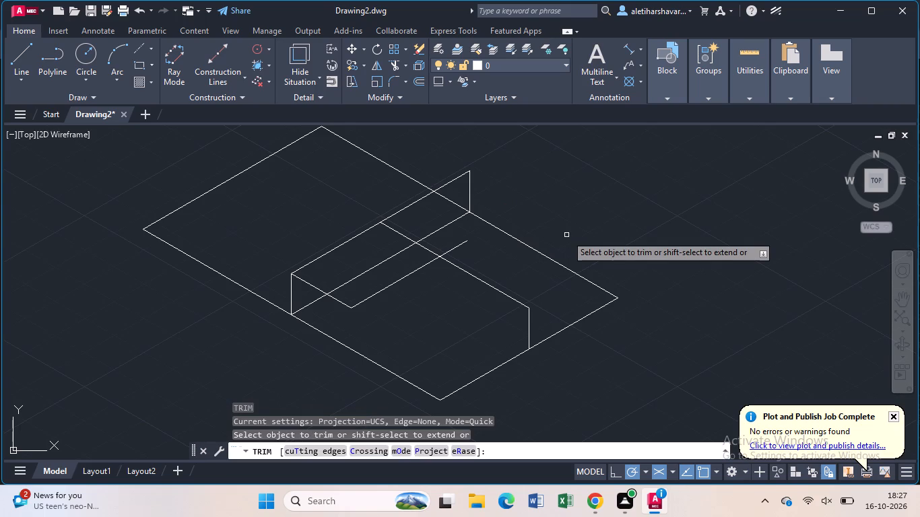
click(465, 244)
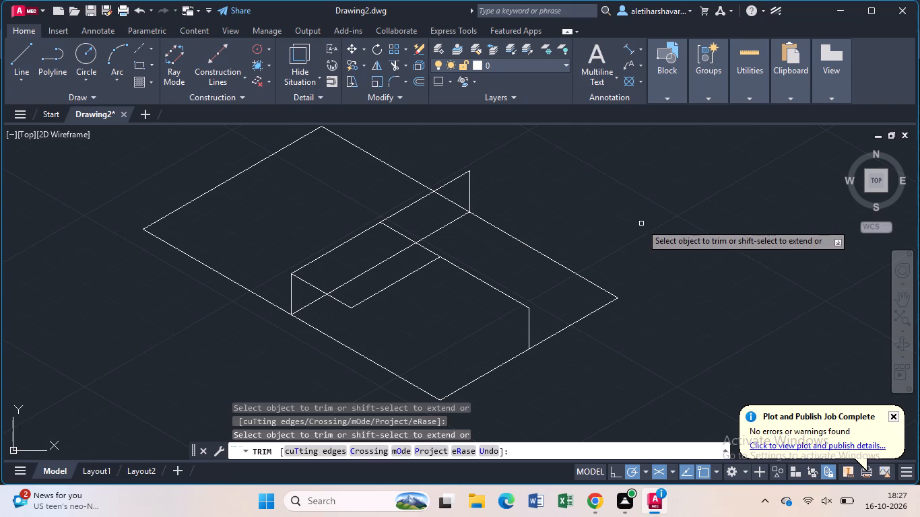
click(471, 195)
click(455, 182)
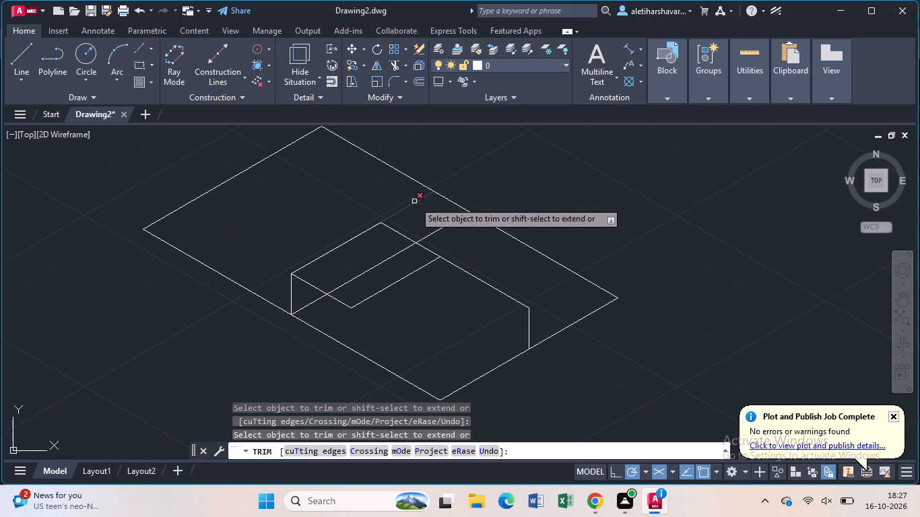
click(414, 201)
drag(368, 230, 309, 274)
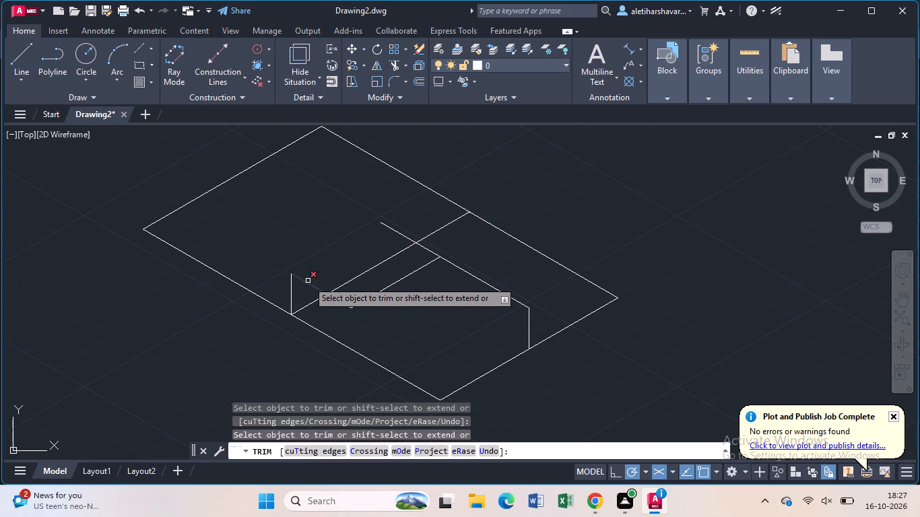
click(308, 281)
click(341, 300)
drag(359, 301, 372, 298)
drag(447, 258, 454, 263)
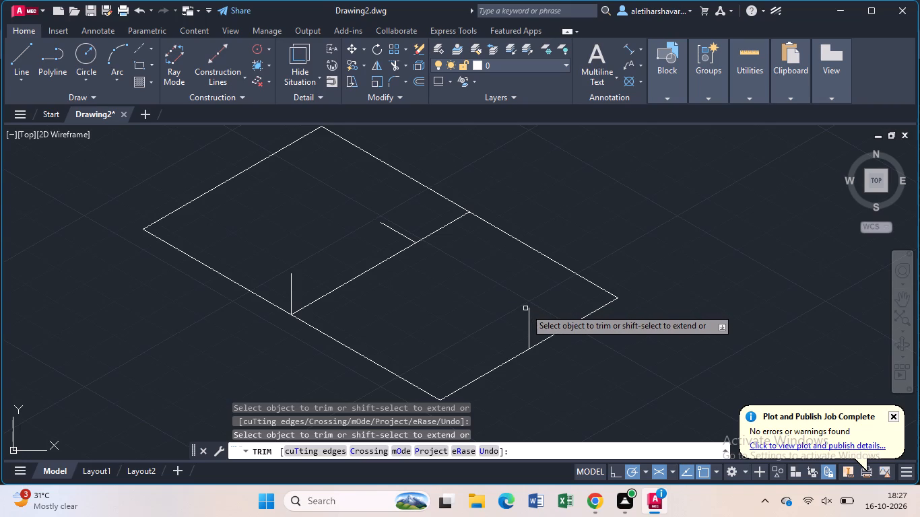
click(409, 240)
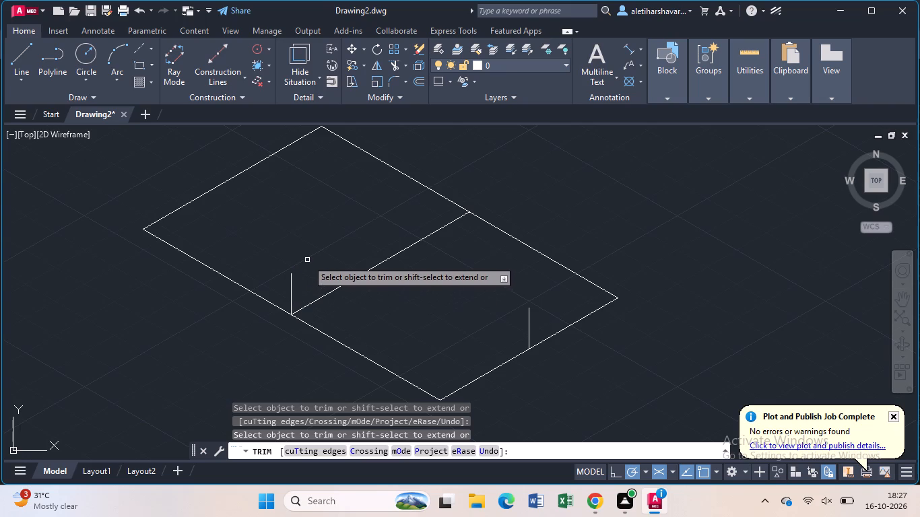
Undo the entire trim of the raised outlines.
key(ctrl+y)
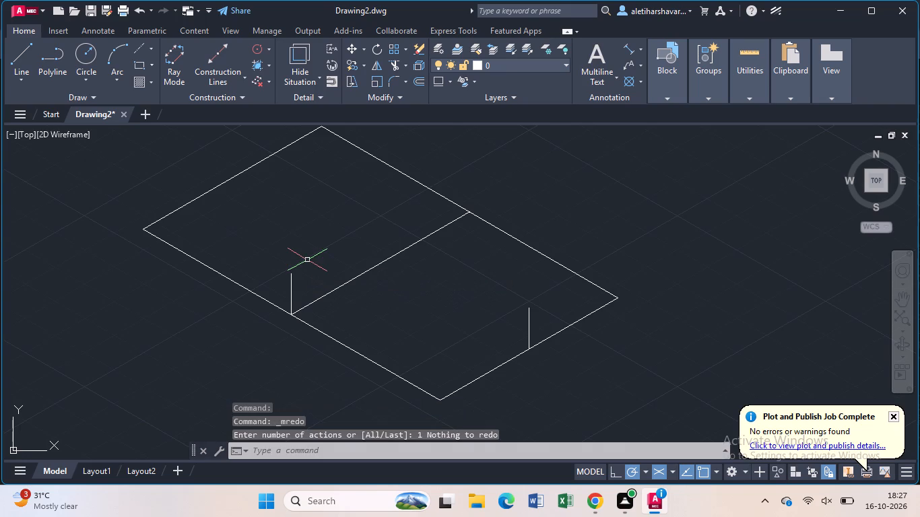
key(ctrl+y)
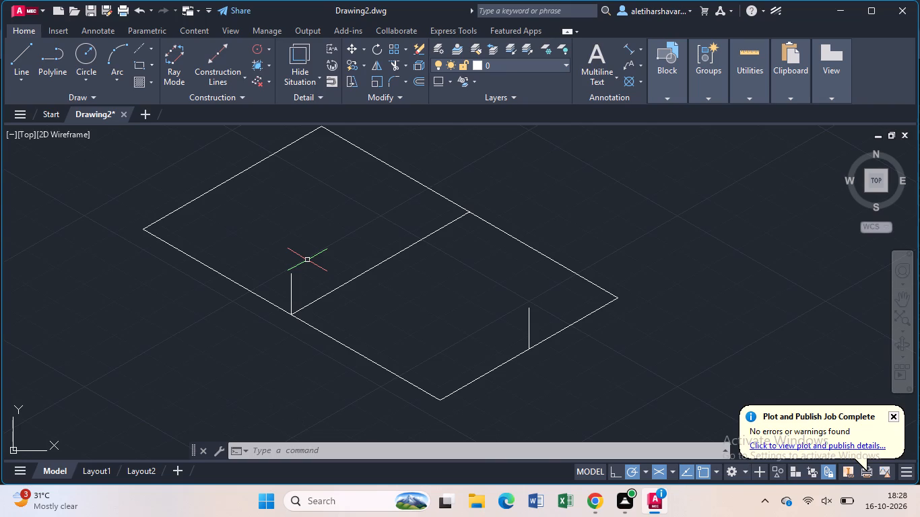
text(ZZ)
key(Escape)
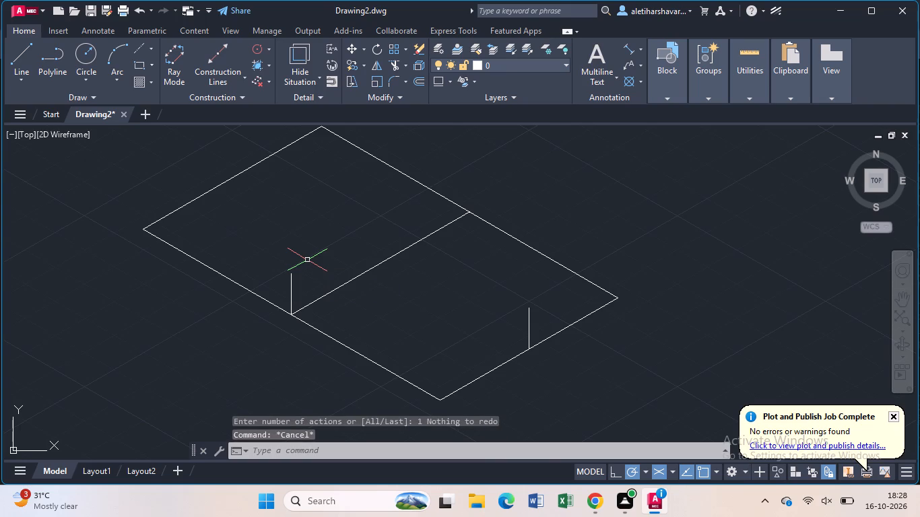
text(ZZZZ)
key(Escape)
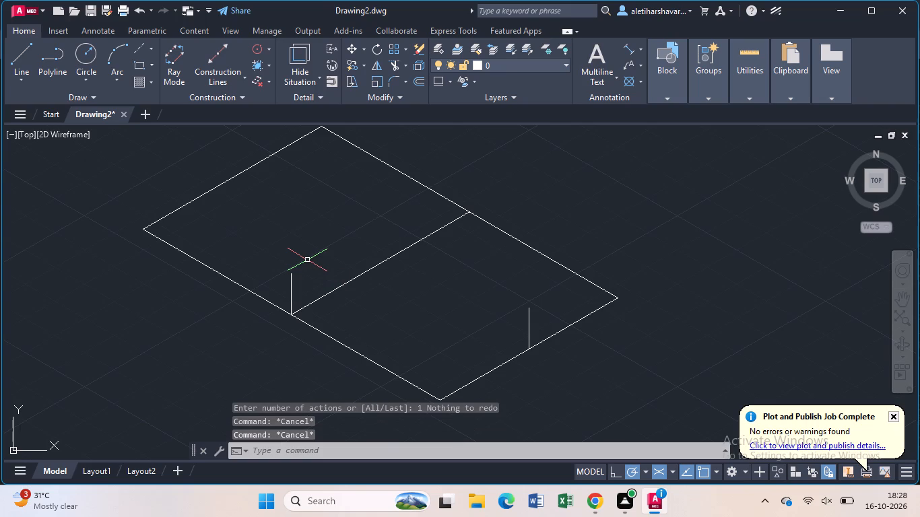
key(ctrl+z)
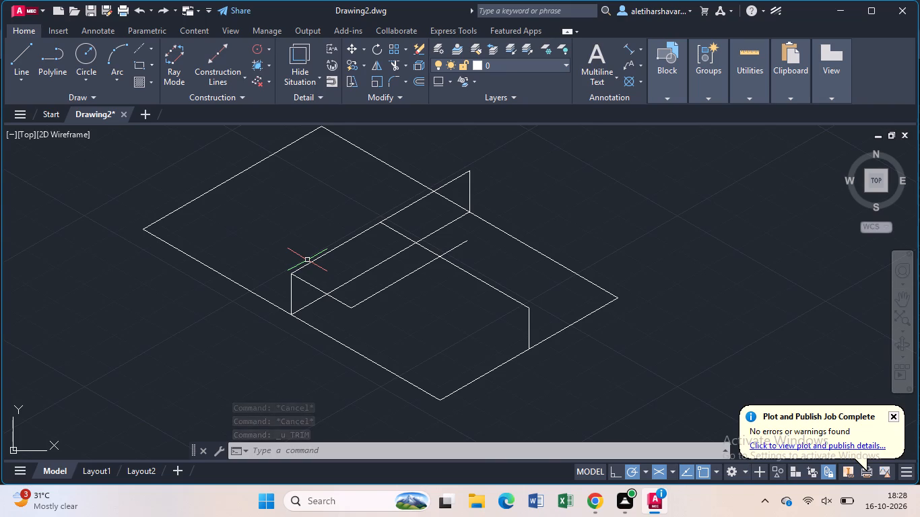
Trim off only the part of the 30° line that extends past the raised lengthwise centre line.
text(tr)
key(Return)
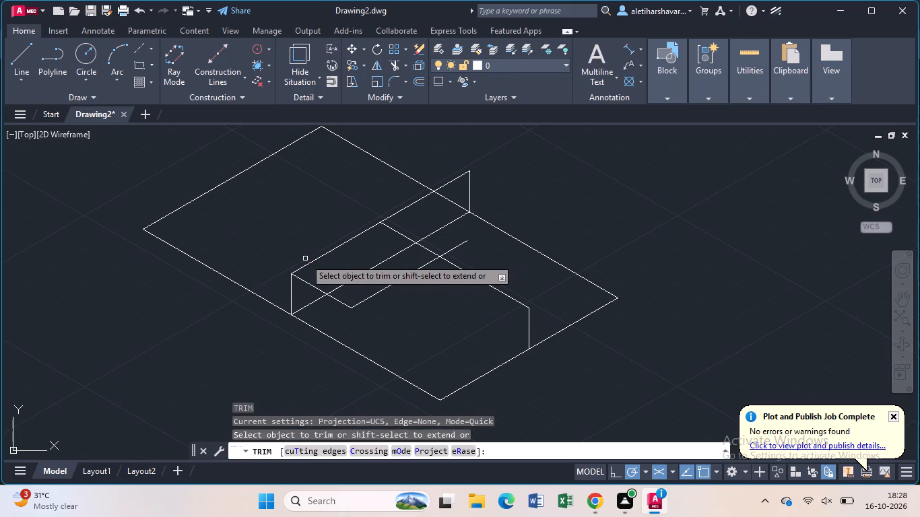
click(449, 252)
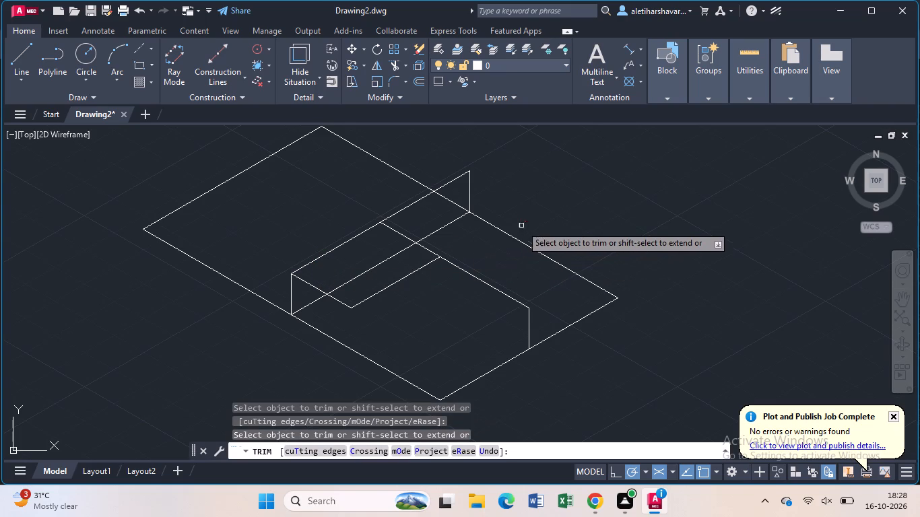
key(Escape)
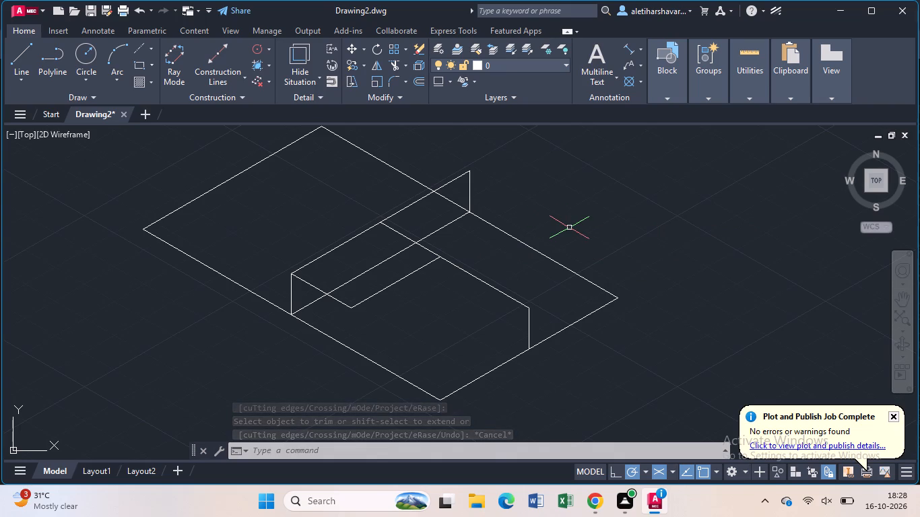
key(Escape)
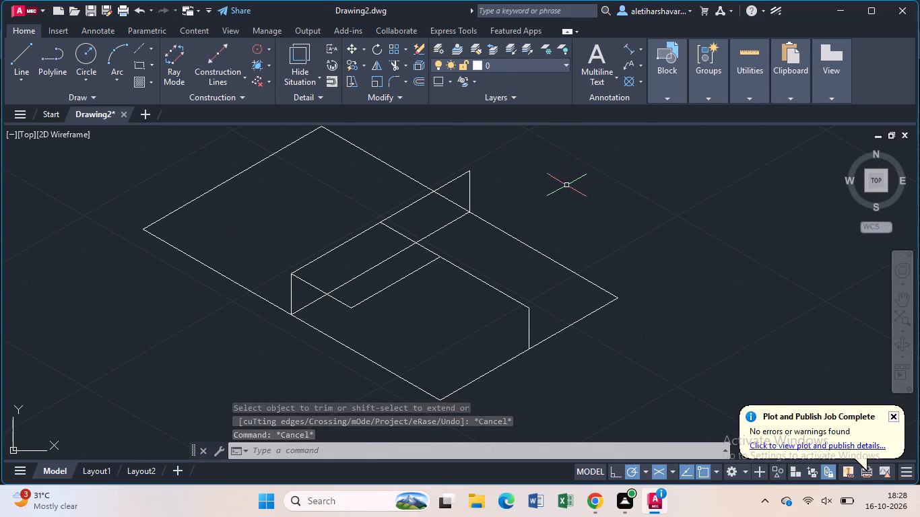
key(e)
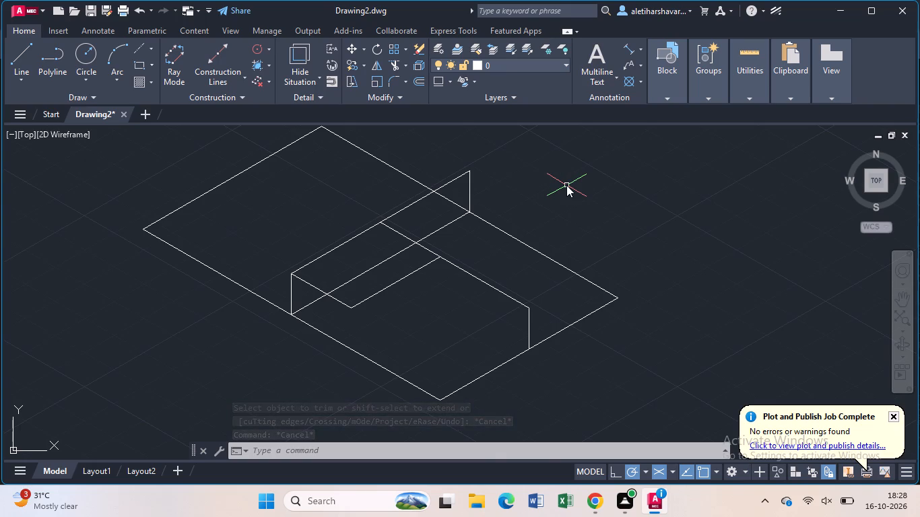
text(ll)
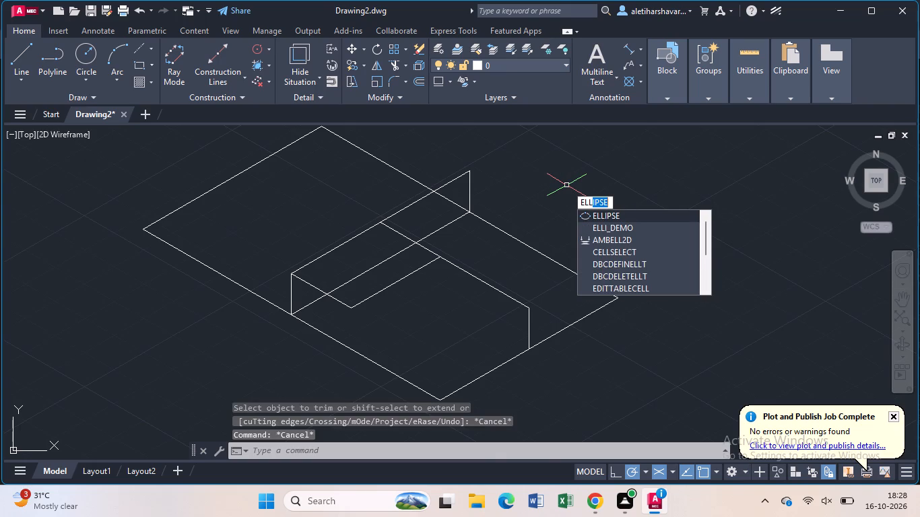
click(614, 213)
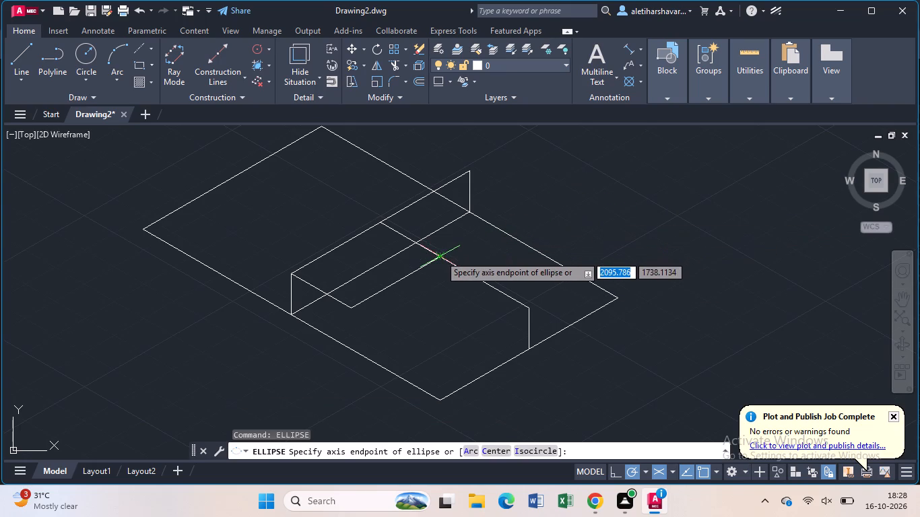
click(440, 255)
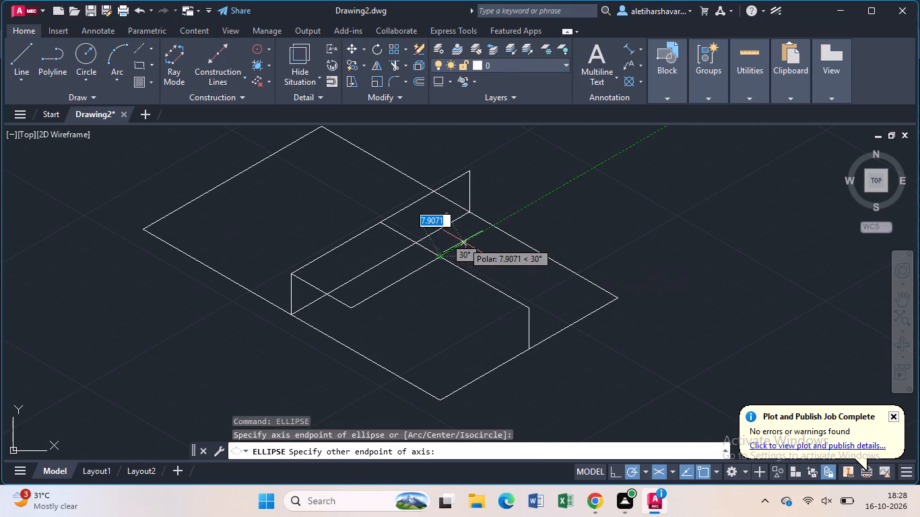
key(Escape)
Start an isocircle with the Ellipse command, centred where the 30° line meets the raised lengthwise centre line.
key(e)
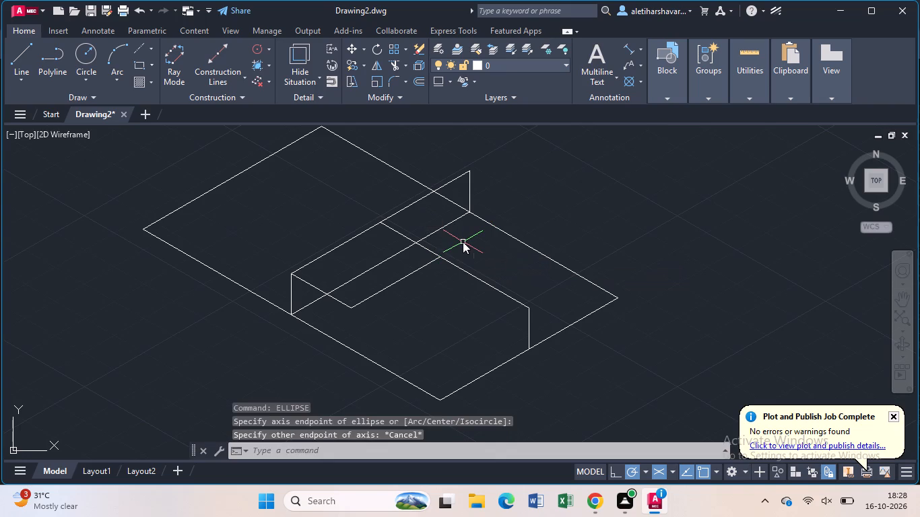
text(ll)
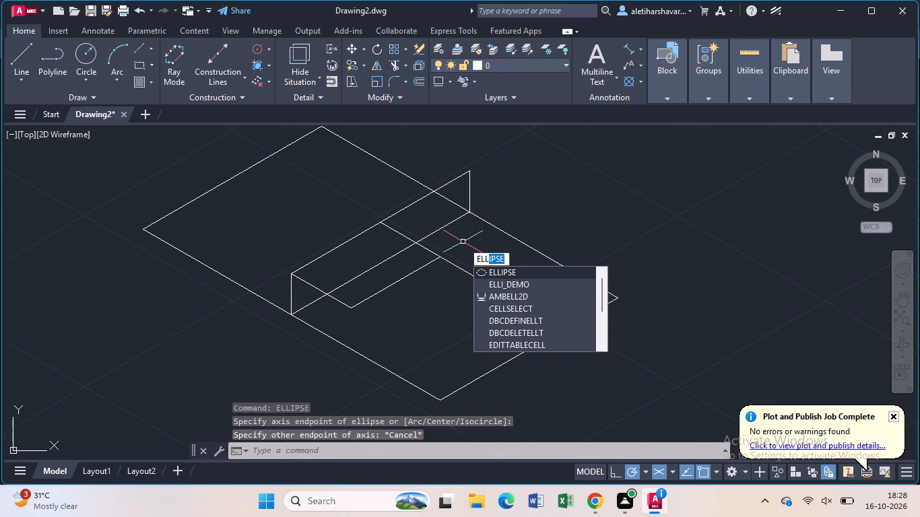
click(506, 269)
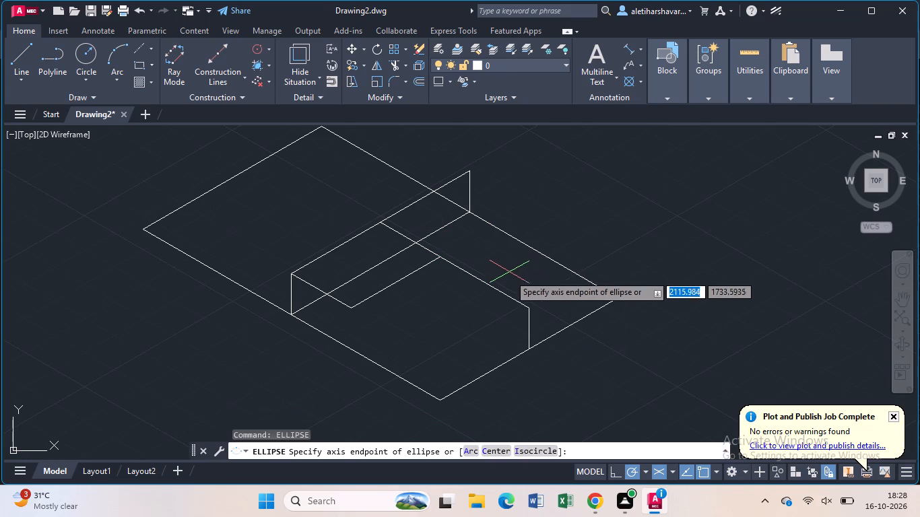
click(546, 450)
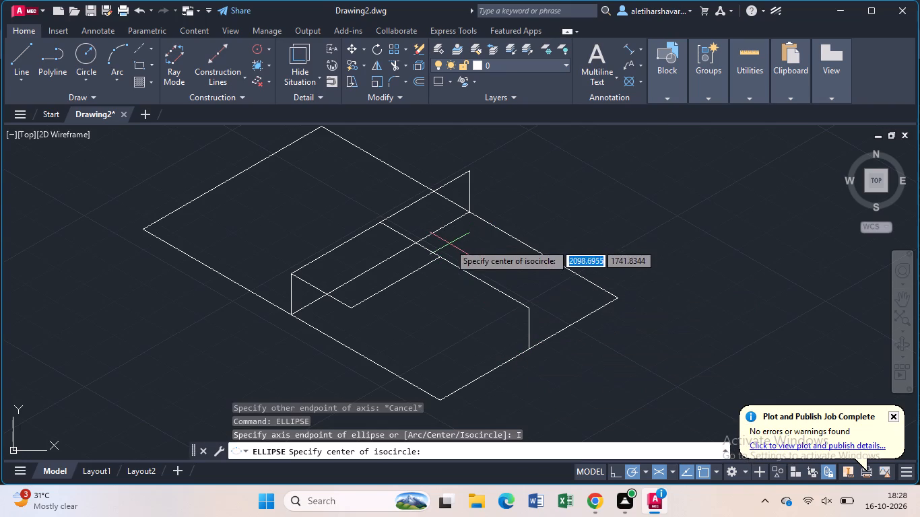
click(436, 258)
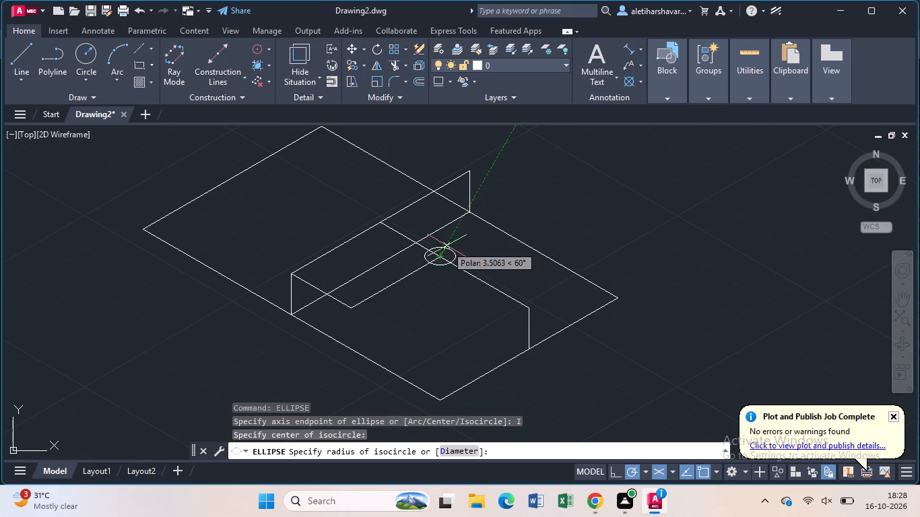
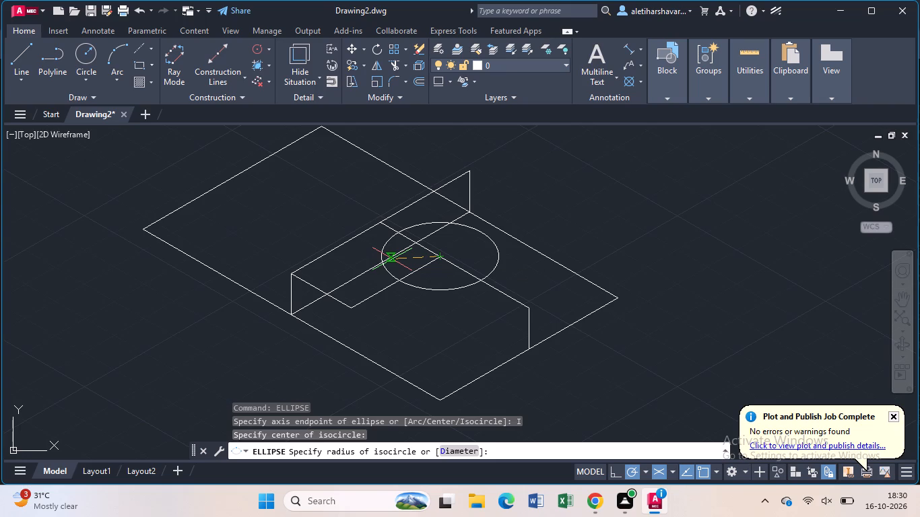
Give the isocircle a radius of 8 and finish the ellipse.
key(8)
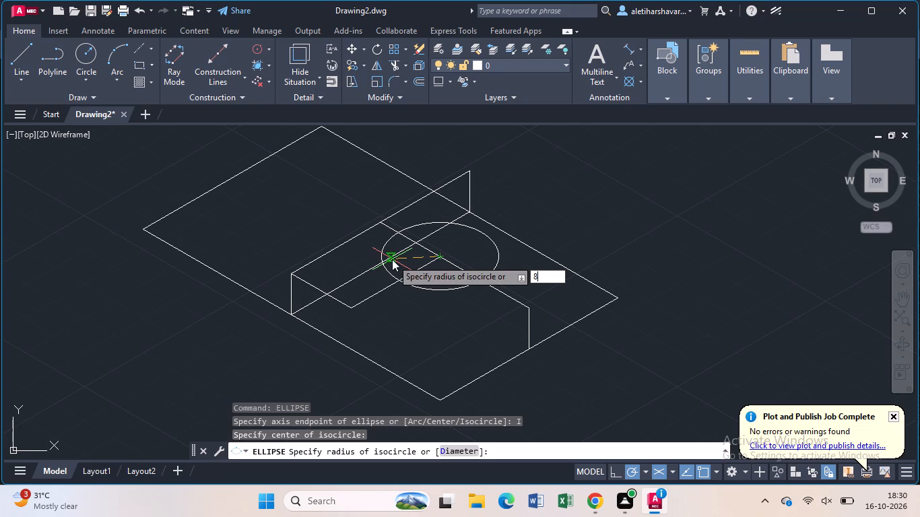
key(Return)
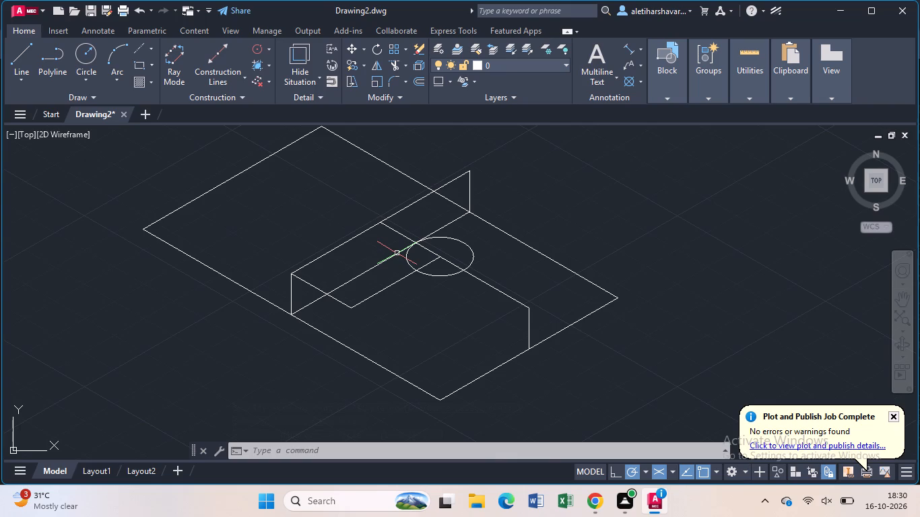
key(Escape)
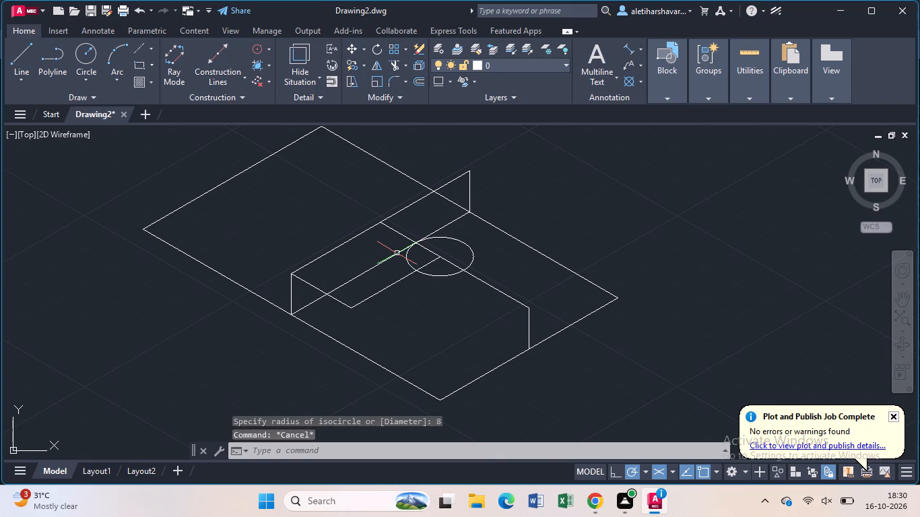
Undo the isocircle, trims, raised outlines and base lines until the drawing is empty.
key(ctrl+z)
key(ctrl+z)
key(ctrl+z)
key(ctrl+z)
key(ctrl+z)
key(ctrl+z)
key(ctrl+z)
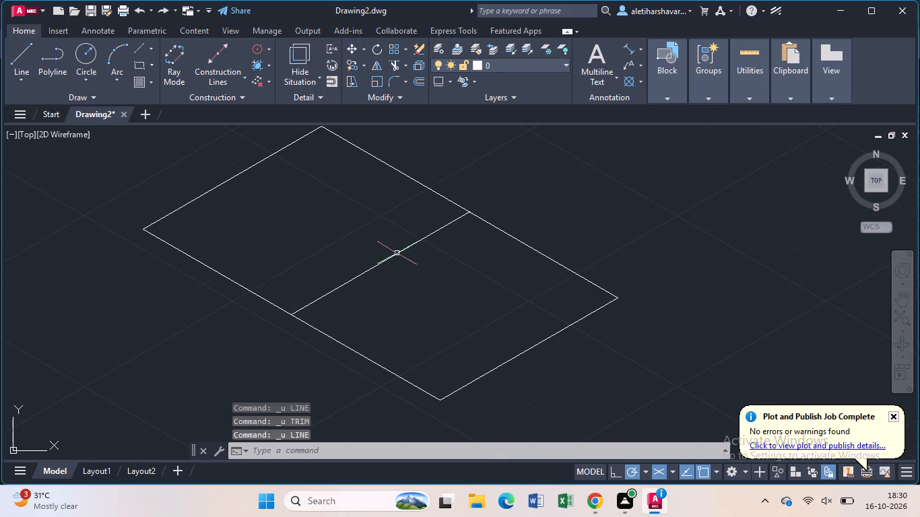
key(ctrl+z)
key(ctrl+z)
key(ctrl+z)
key(ctrl+z)
key(ctrl+z)
key(ctrl+z)
key(ctrl+z)
key(ctrl+z)
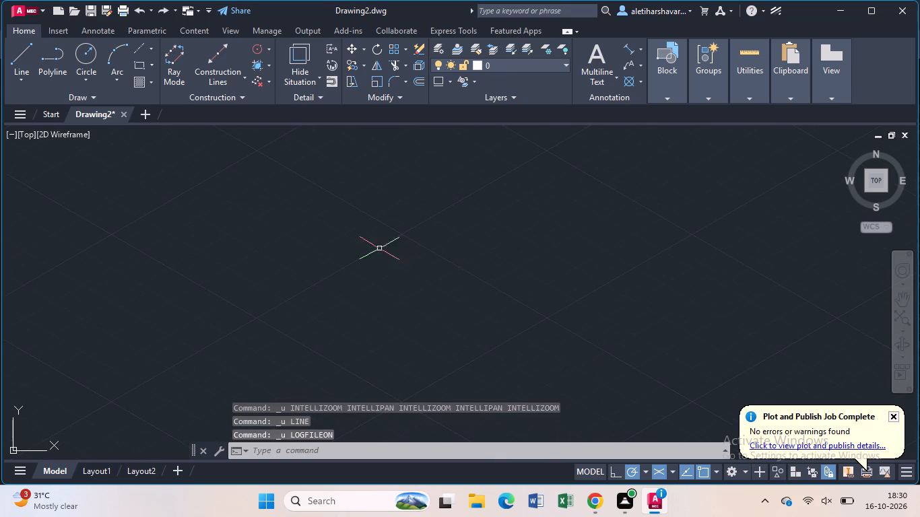
Draw an open outline of connected lines: 100 long sloping down at 45°, 60 long at 30°, and 100 long at 120°.
click(29, 51)
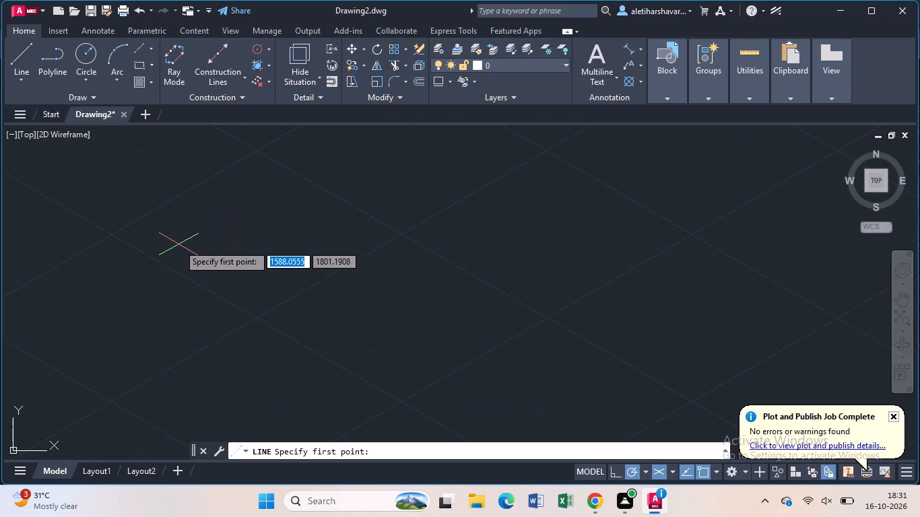
click(178, 244)
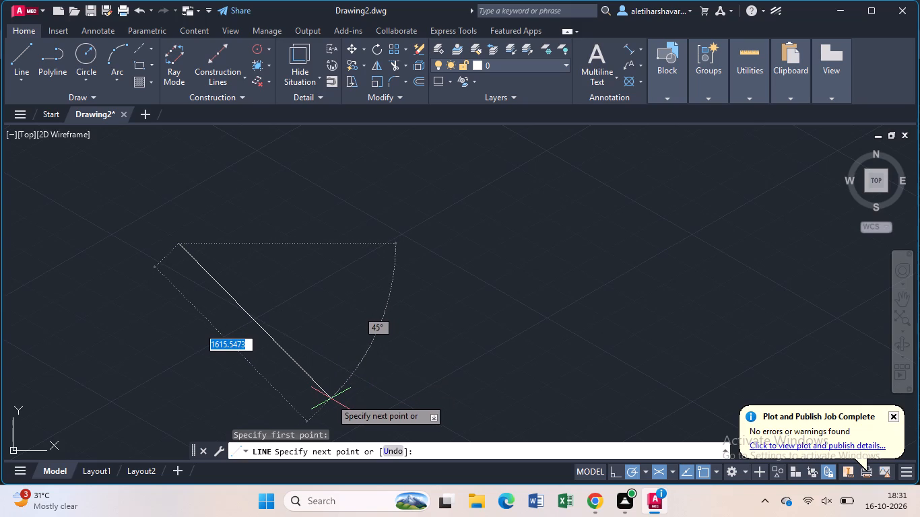
key(1)
text(00)
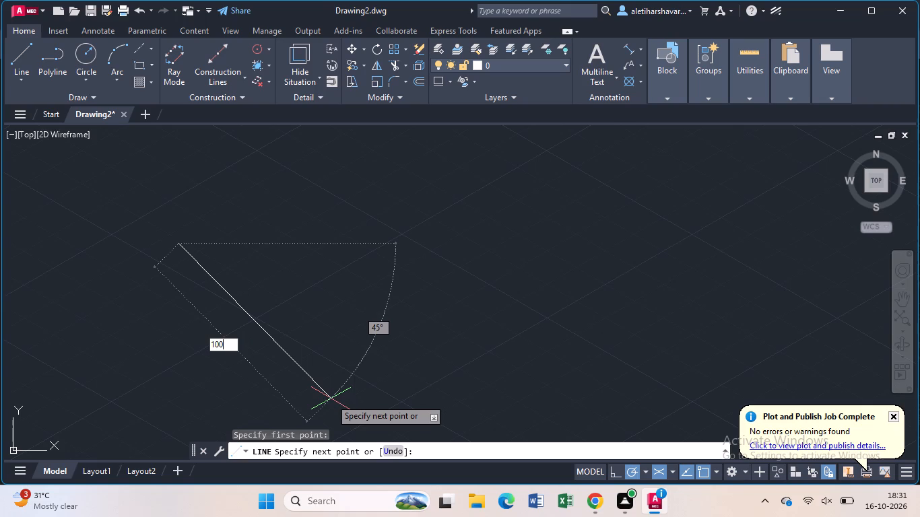
key(Return)
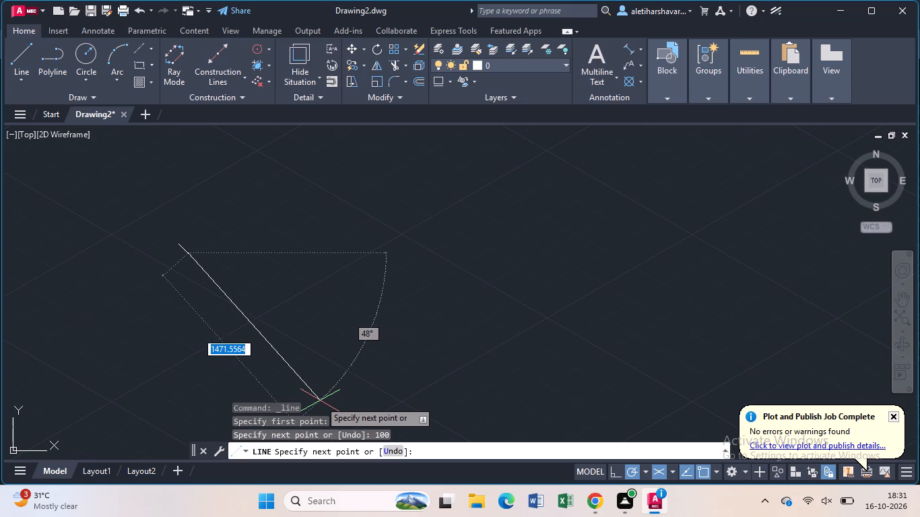
scroll(263, 223, up, 2)
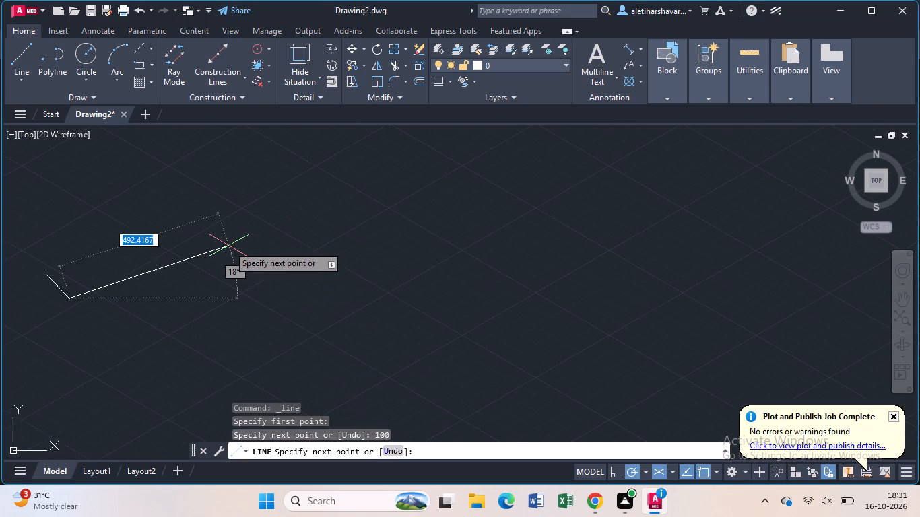
middle_drag(228, 246, 562, 278)
scroll(562, 278, up, 2)
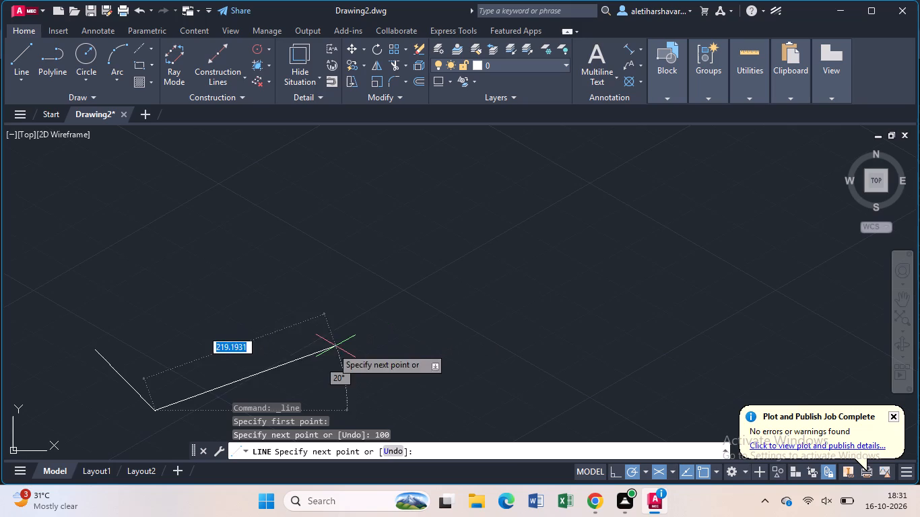
middle_drag(289, 359, 515, 290)
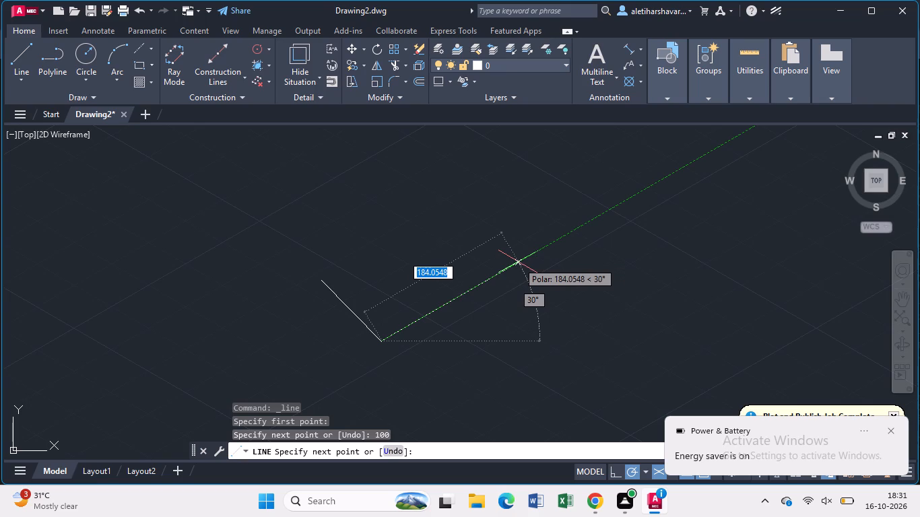
text(60)
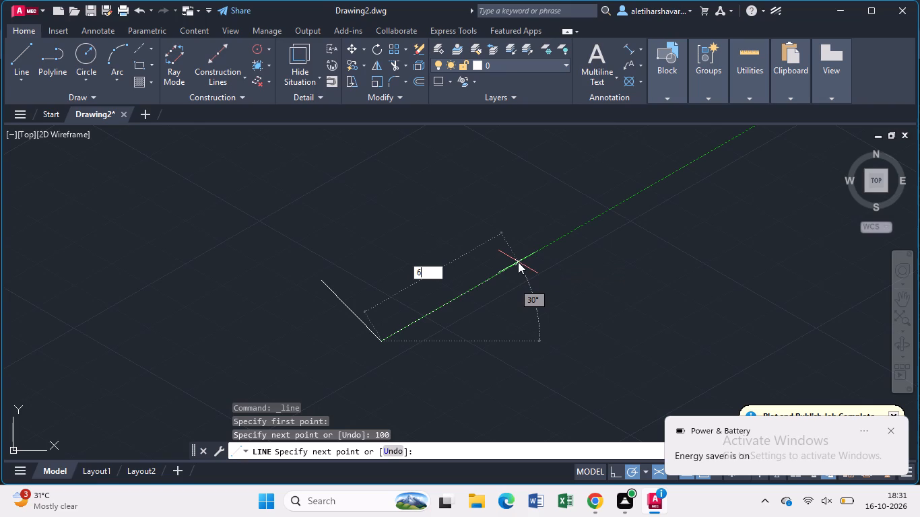
key(Return)
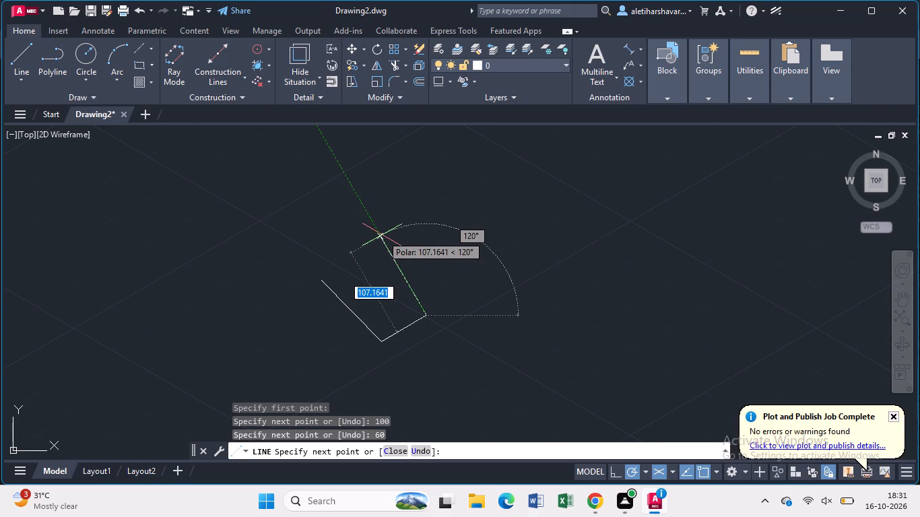
text(100)
key(Return)
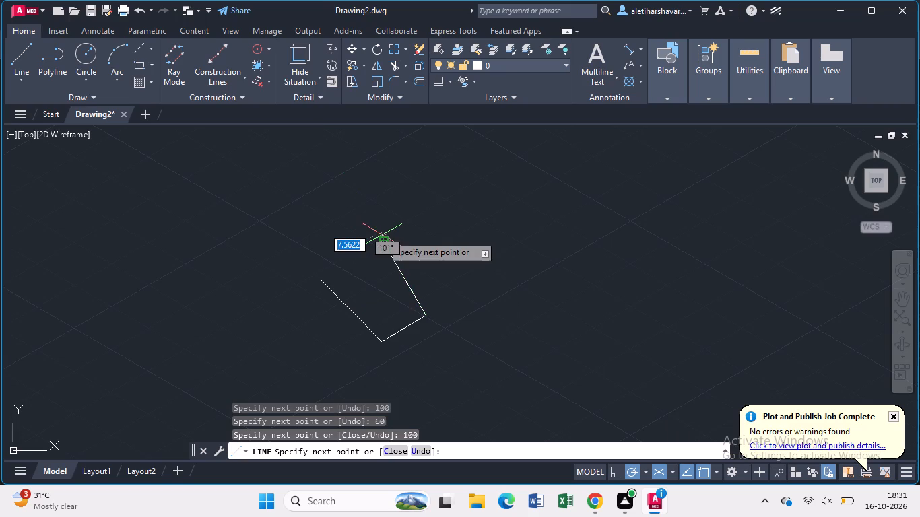
key(Escape)
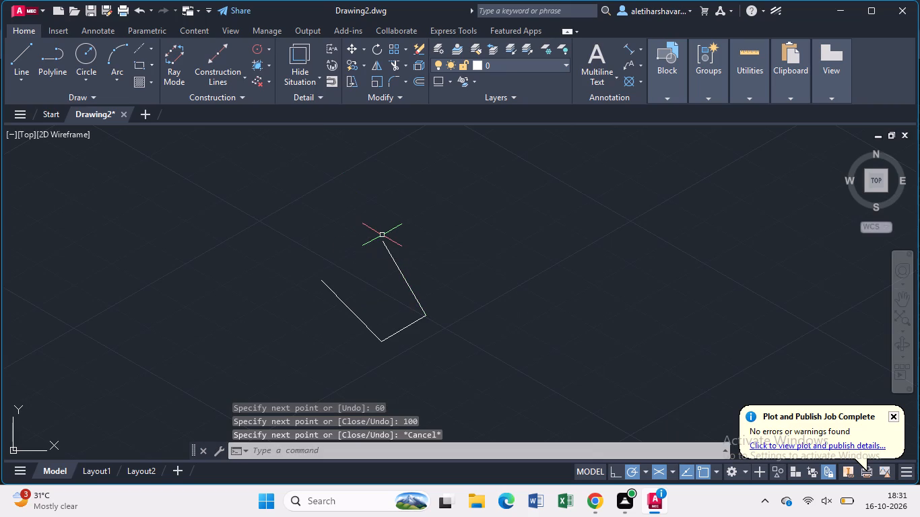
Trim away the 100-long line that slopes down at 45°.
text(tr)
key(Return)
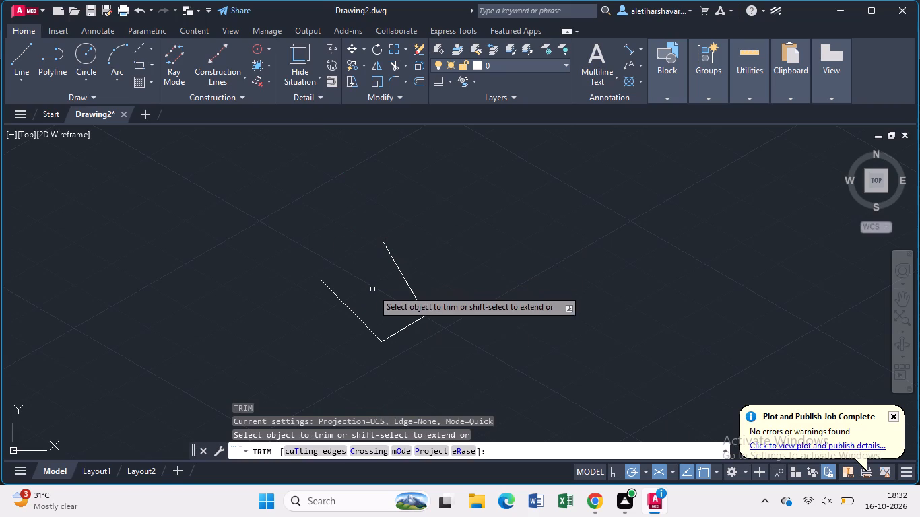
click(360, 318)
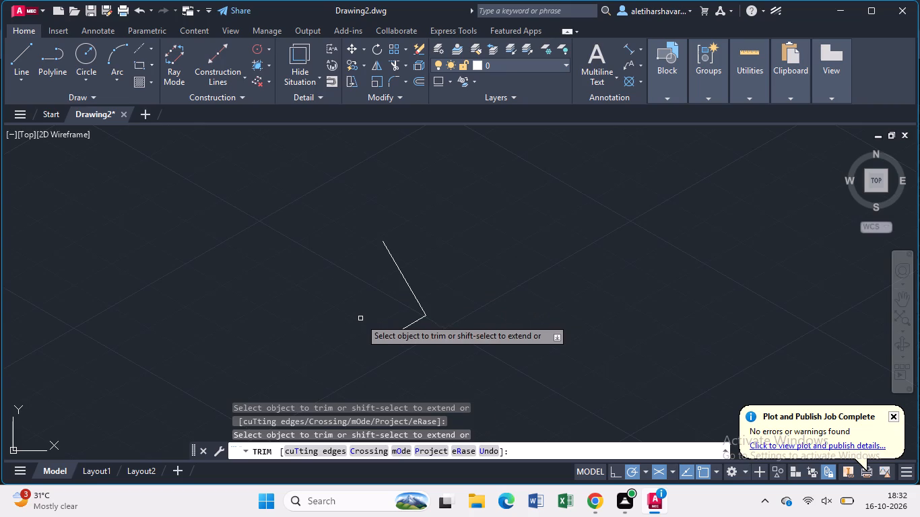
key(Escape)
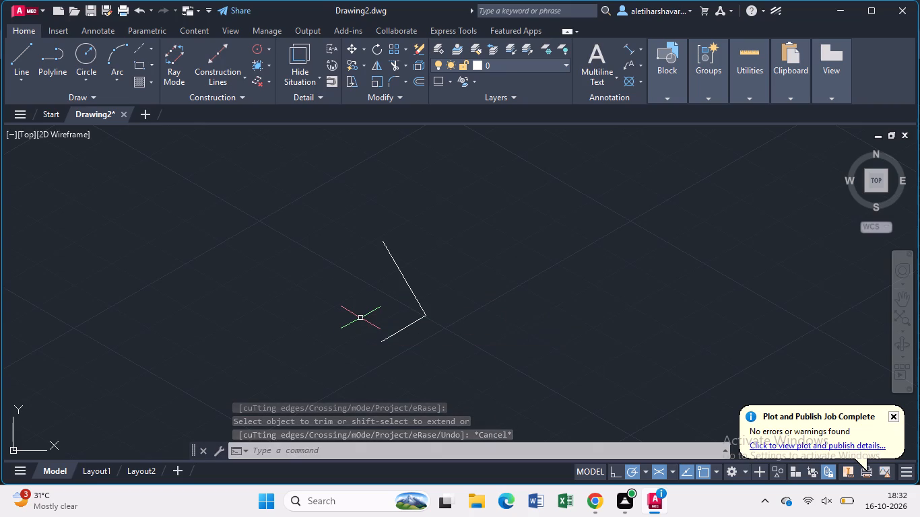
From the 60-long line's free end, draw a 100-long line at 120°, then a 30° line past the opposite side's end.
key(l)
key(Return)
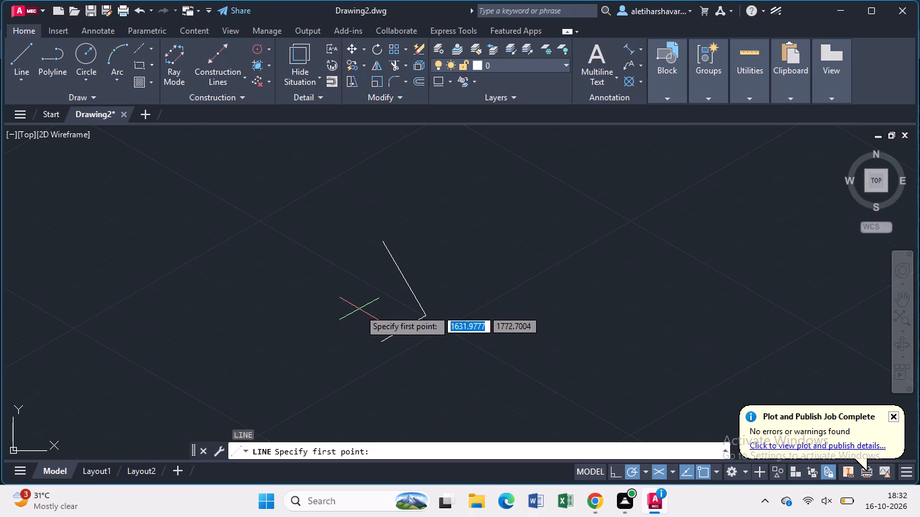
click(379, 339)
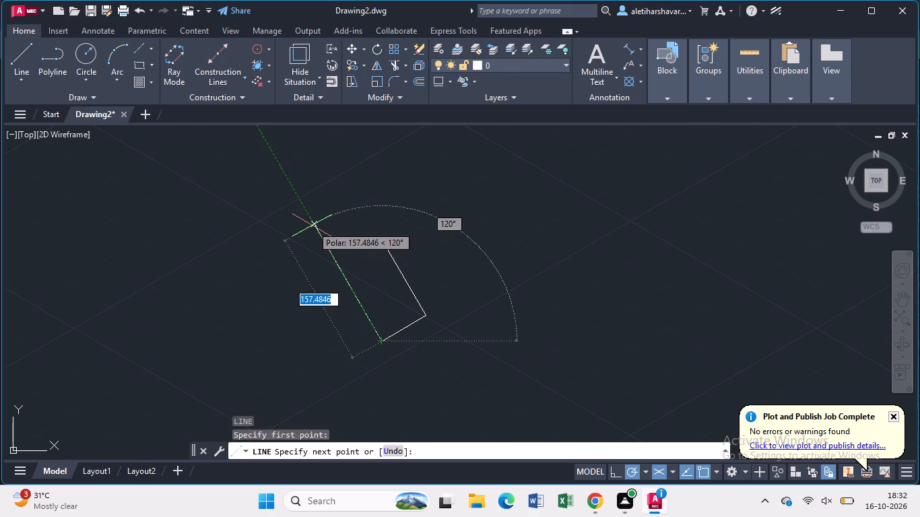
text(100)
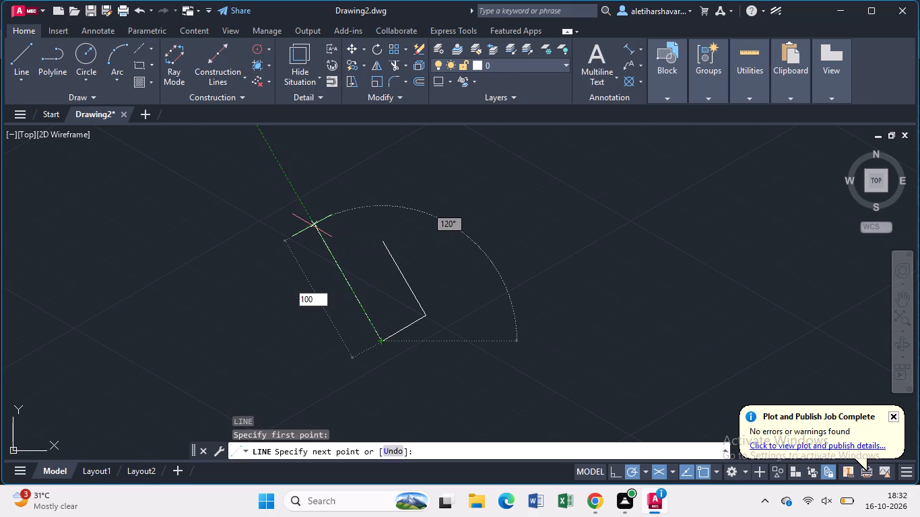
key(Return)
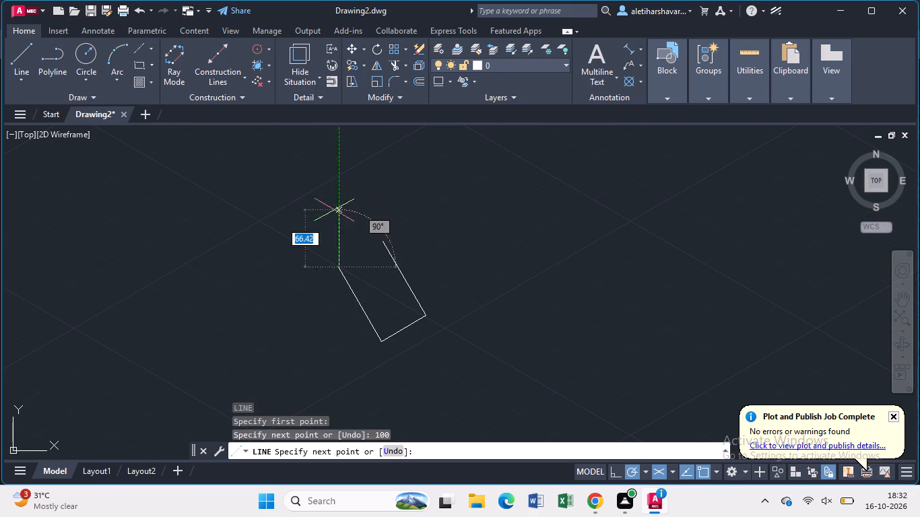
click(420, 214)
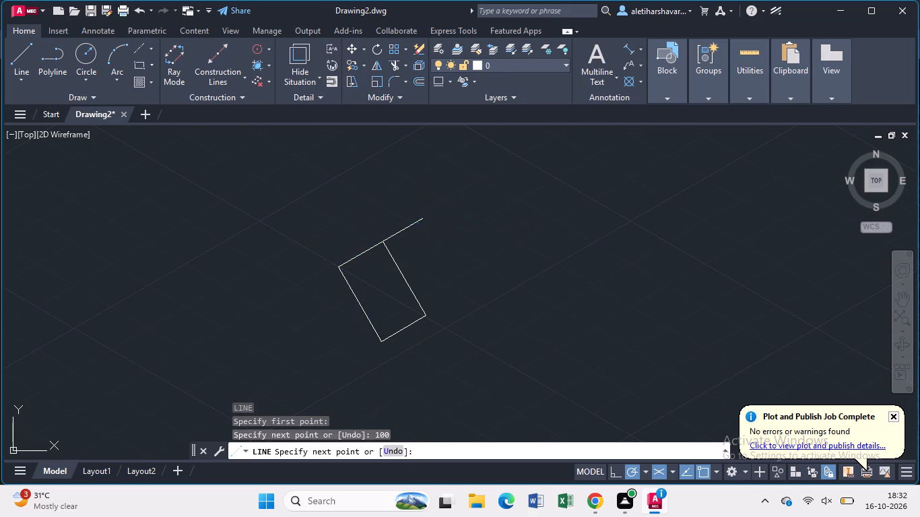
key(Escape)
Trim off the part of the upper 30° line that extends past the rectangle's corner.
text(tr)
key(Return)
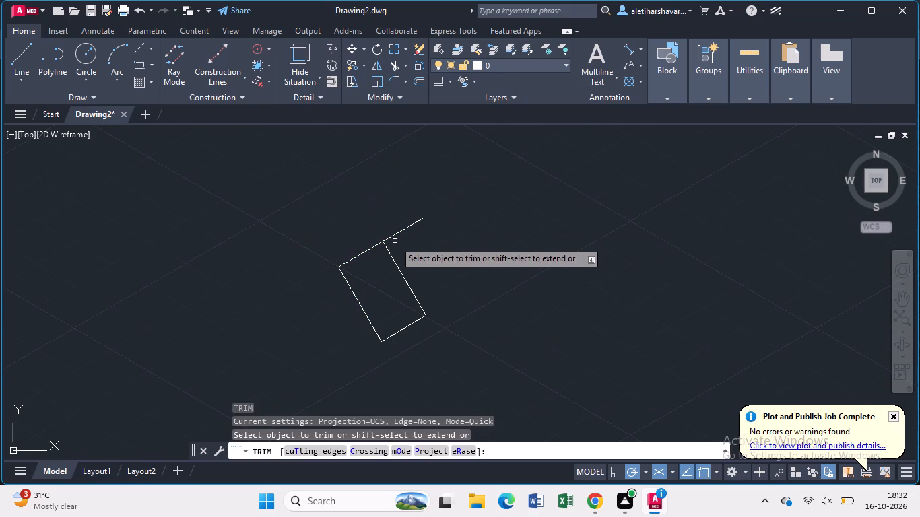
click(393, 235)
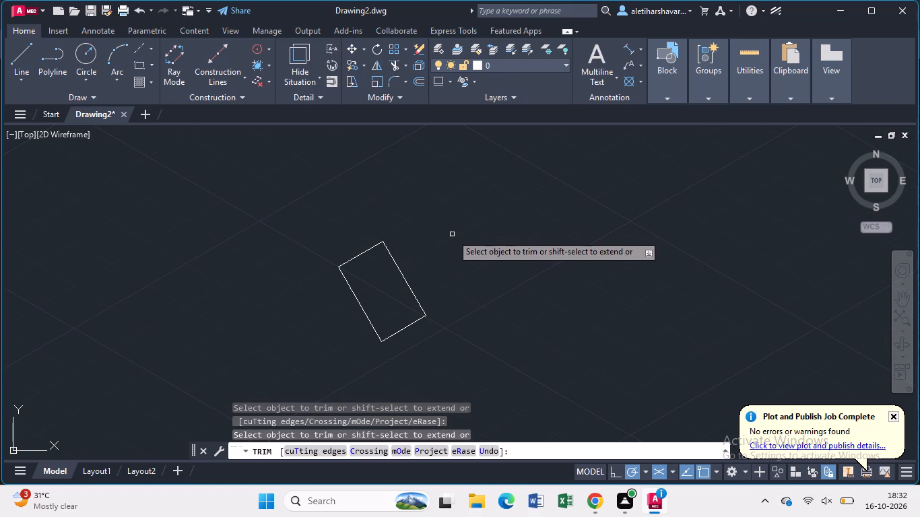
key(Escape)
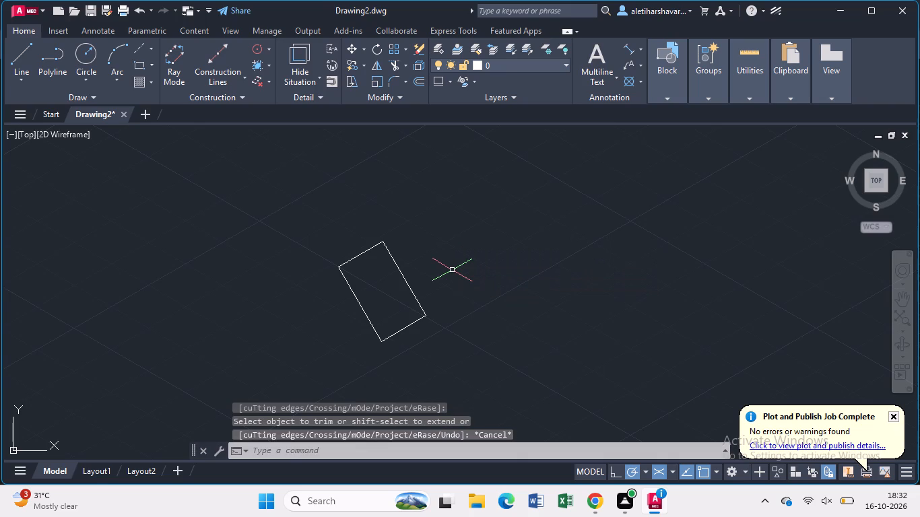
Delete the rectangle's two 100-long sides and its upper short side, keeping only the lower 60-long line.
scroll(448, 276, up, 1)
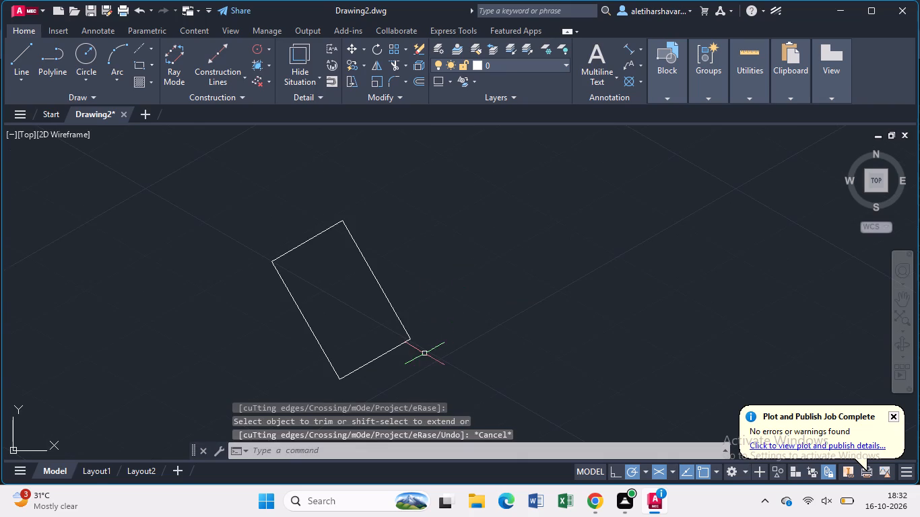
middle_drag(424, 353, 420, 306)
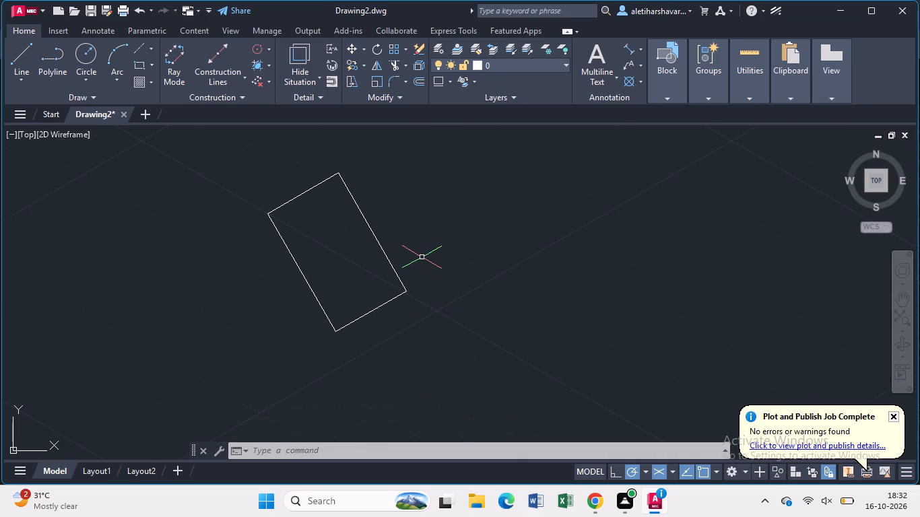
click(304, 276)
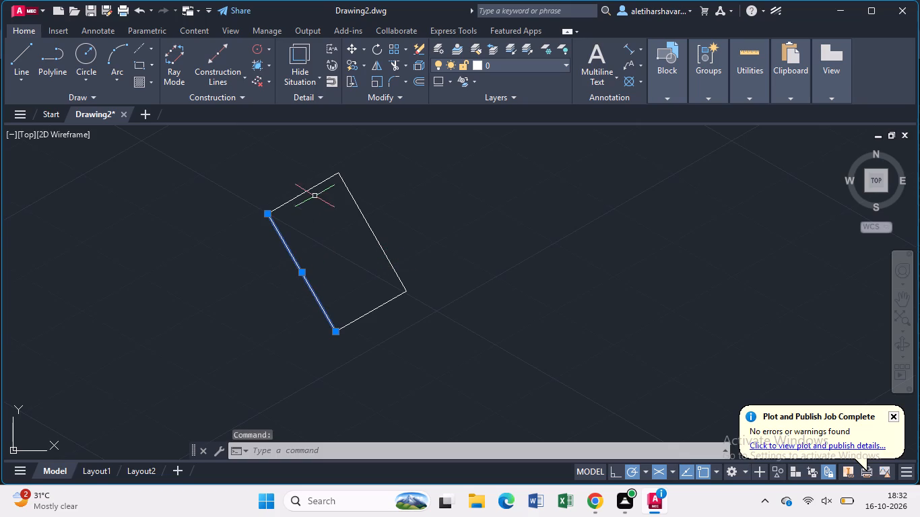
click(310, 190)
click(365, 219)
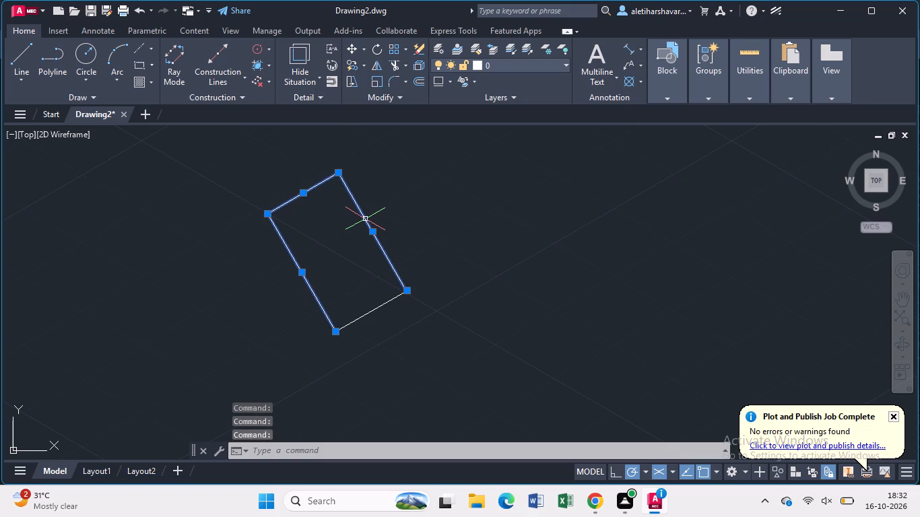
key(Delete)
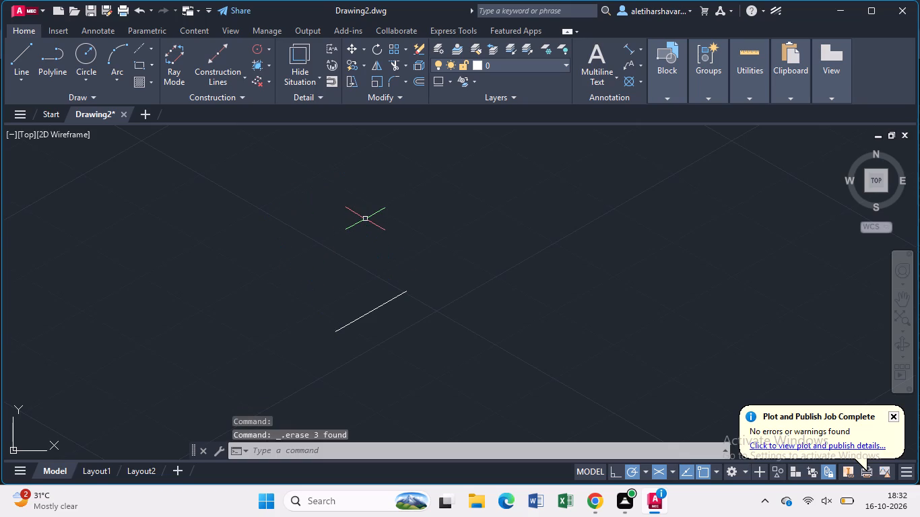
From the 60-long line's lower end, draw isometric lines 100 long at 150° and 60 long at 30°, then one back past its upper end.
key(l)
key(Return)
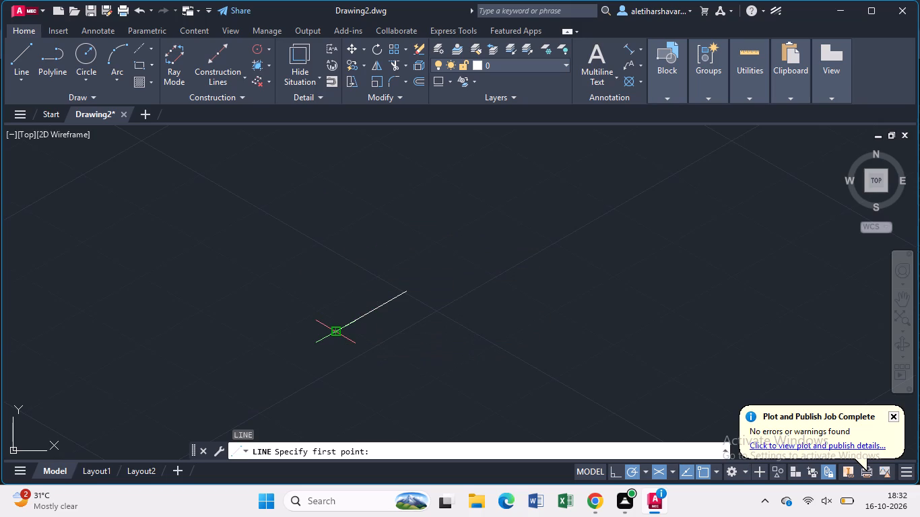
click(333, 333)
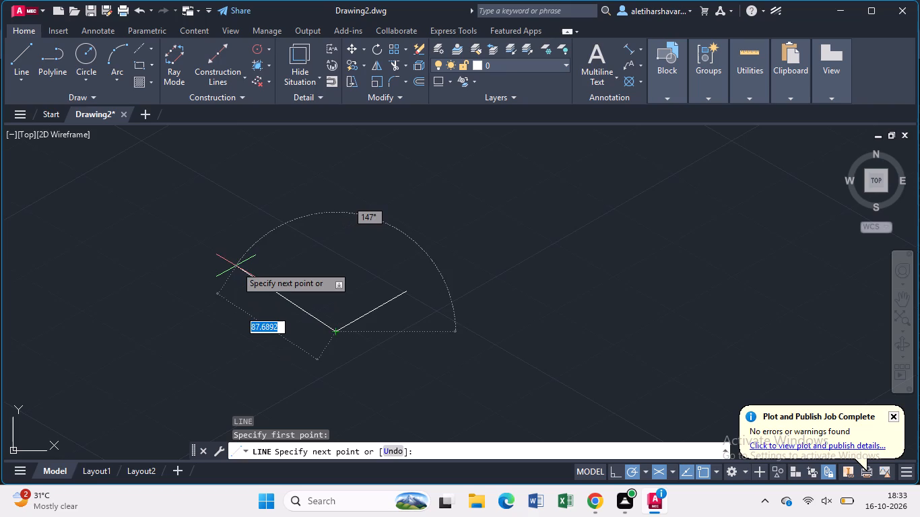
text(100)
key(Return)
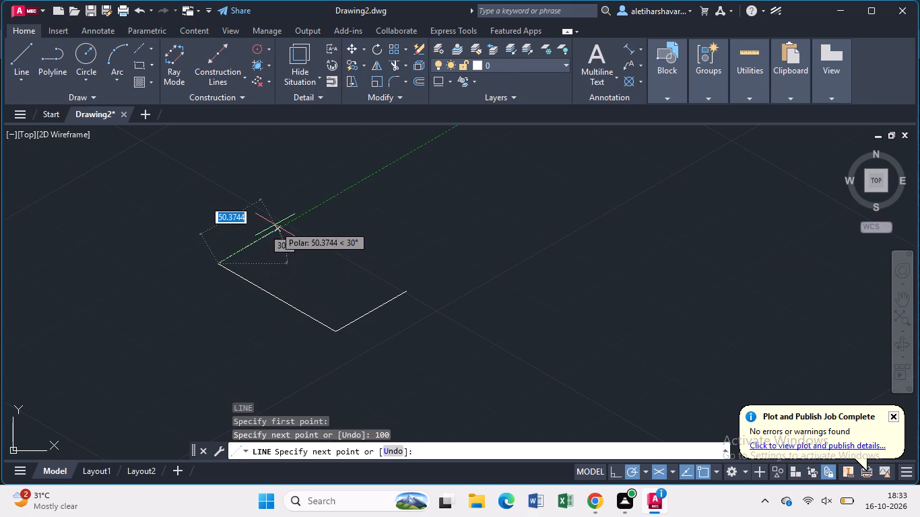
text(60)
key(Return)
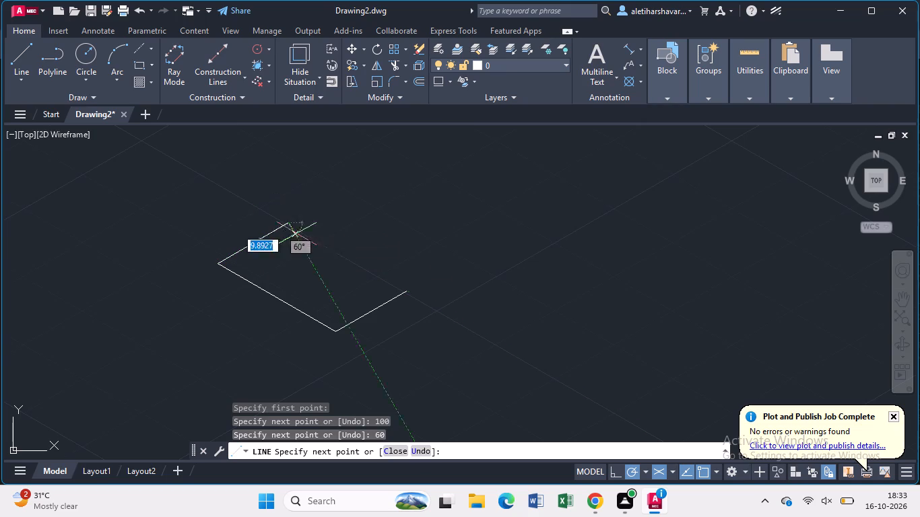
click(420, 302)
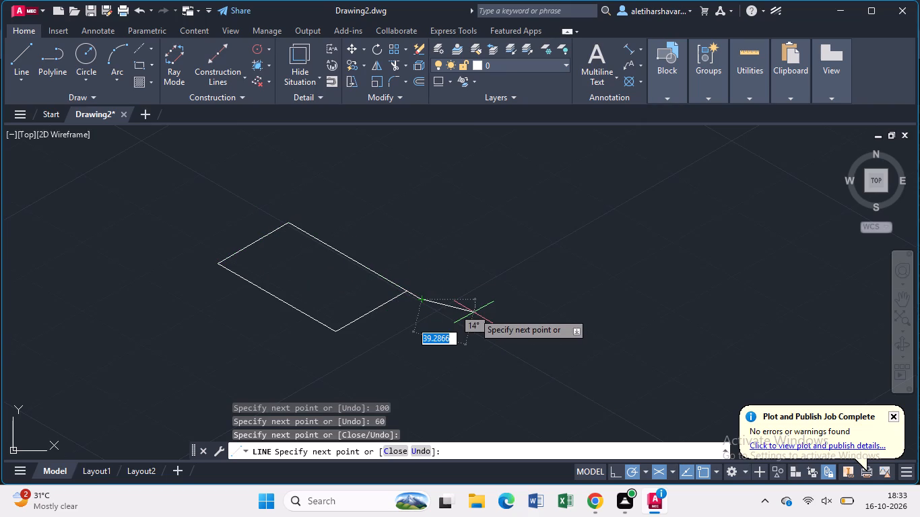
key(Escape)
Trim off the part of the upper 100-long side that extends past the base outline's right corner.
text(tr)
key(Return)
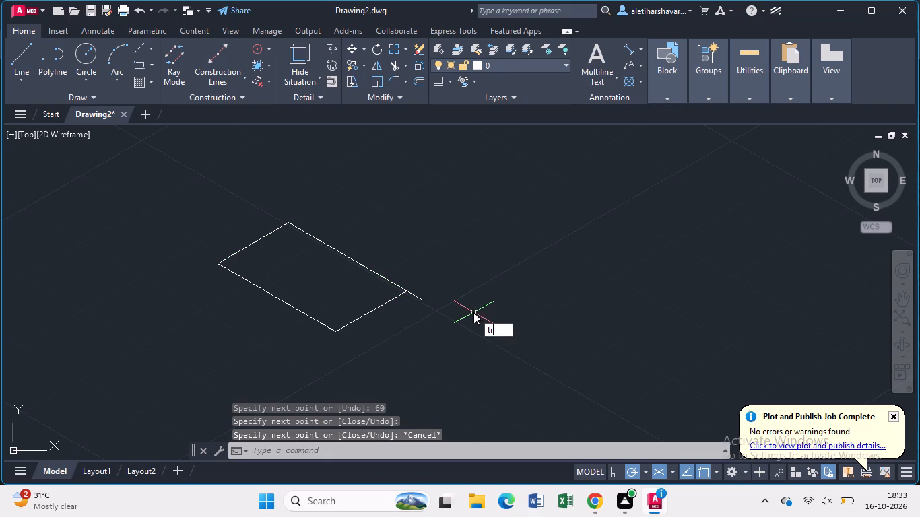
click(418, 299)
key(Escape)
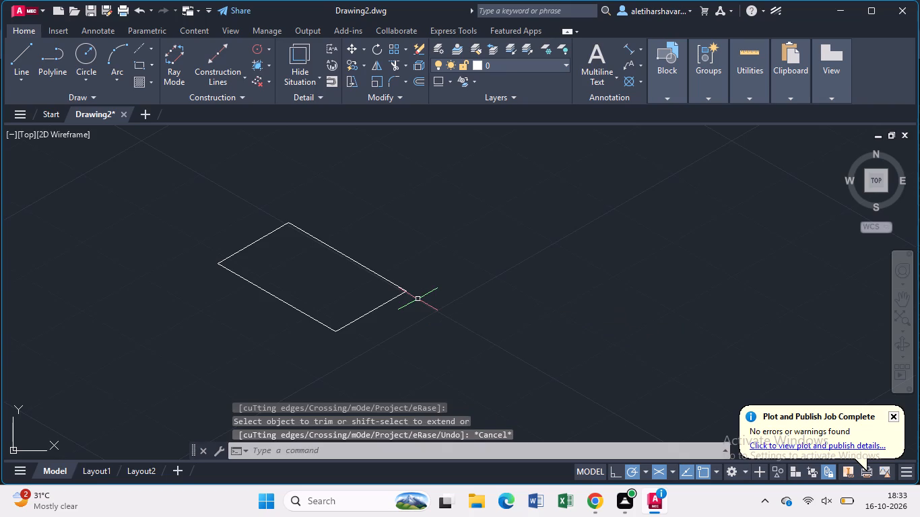
Draw a 6-long line vertically upward from the base outline's left corner.
key(l)
key(Return)
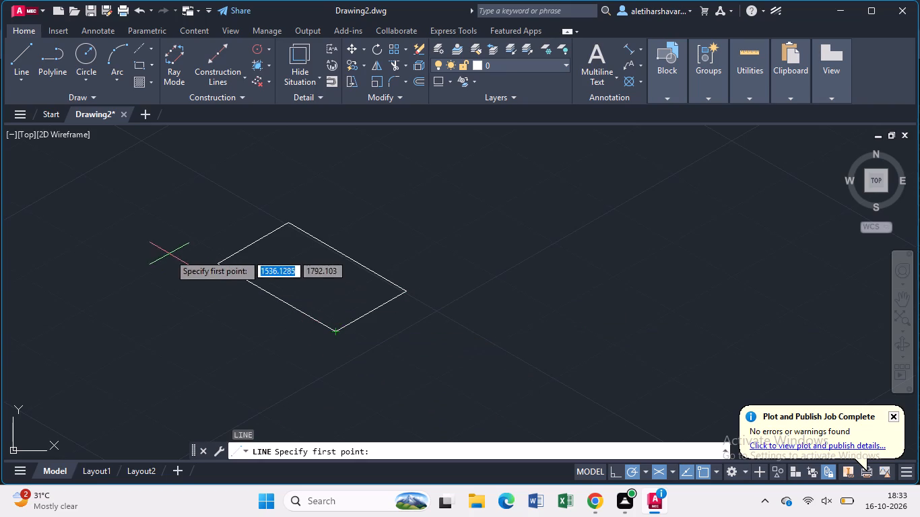
click(214, 262)
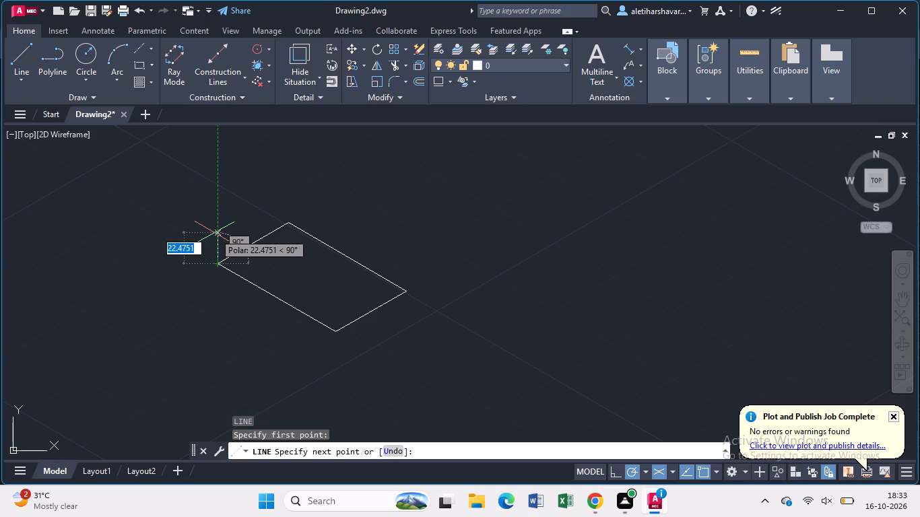
key(6)
key(Return)
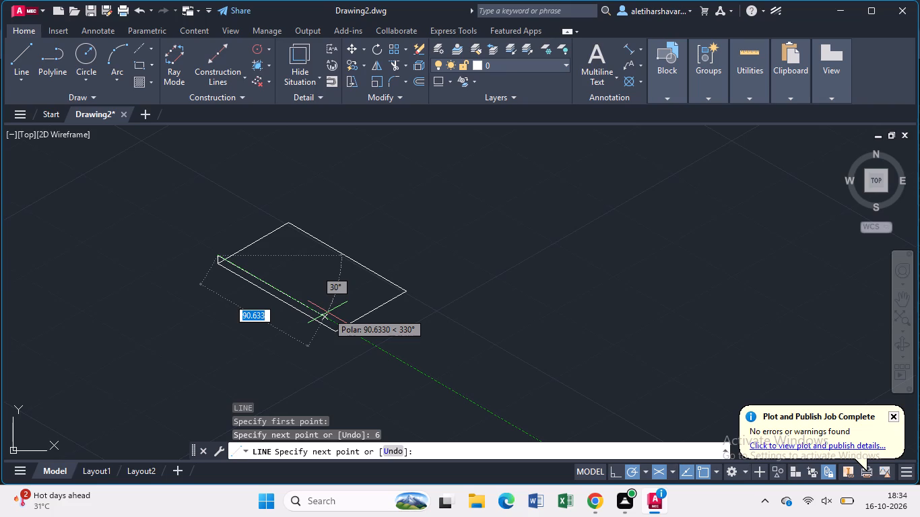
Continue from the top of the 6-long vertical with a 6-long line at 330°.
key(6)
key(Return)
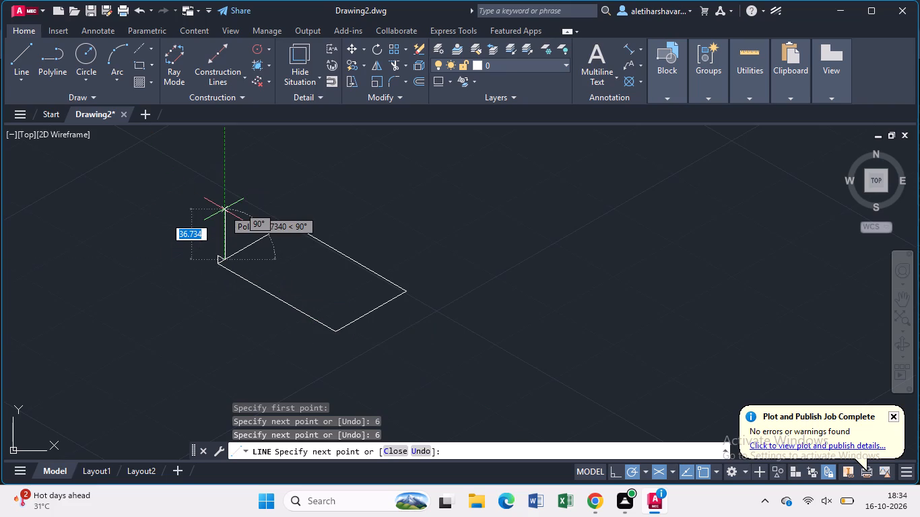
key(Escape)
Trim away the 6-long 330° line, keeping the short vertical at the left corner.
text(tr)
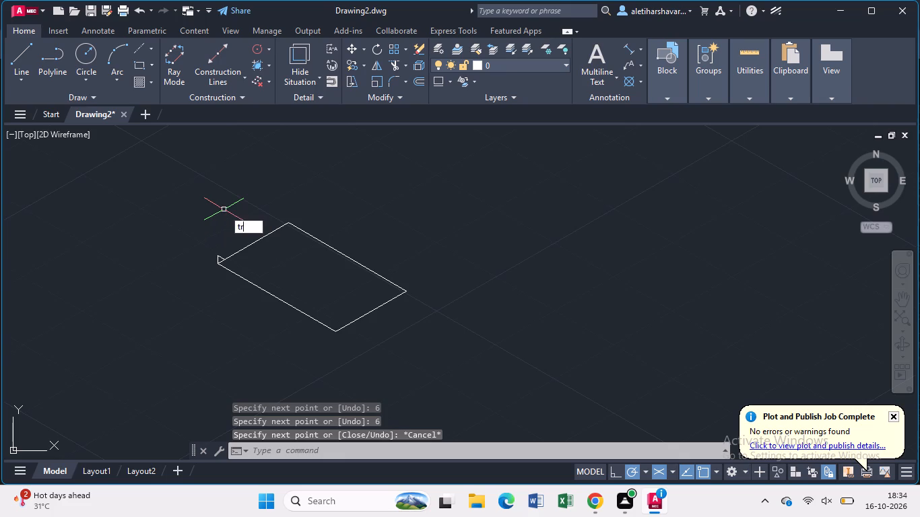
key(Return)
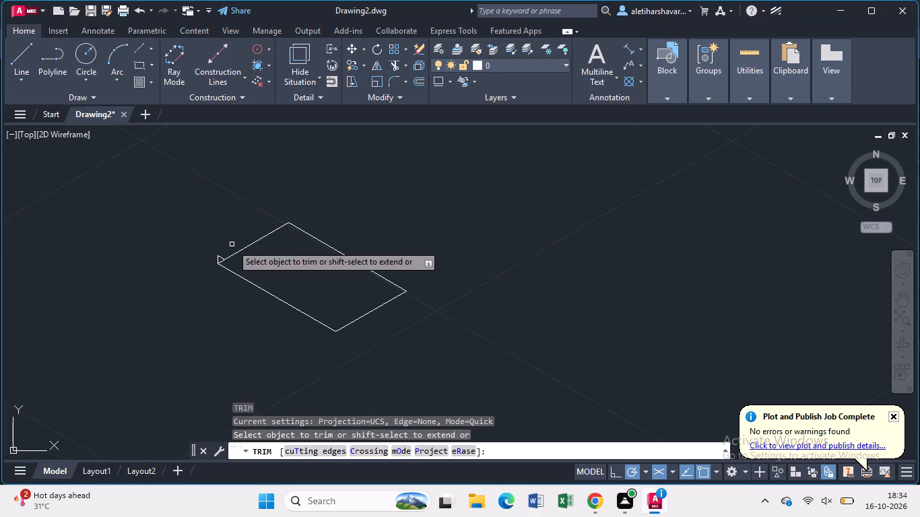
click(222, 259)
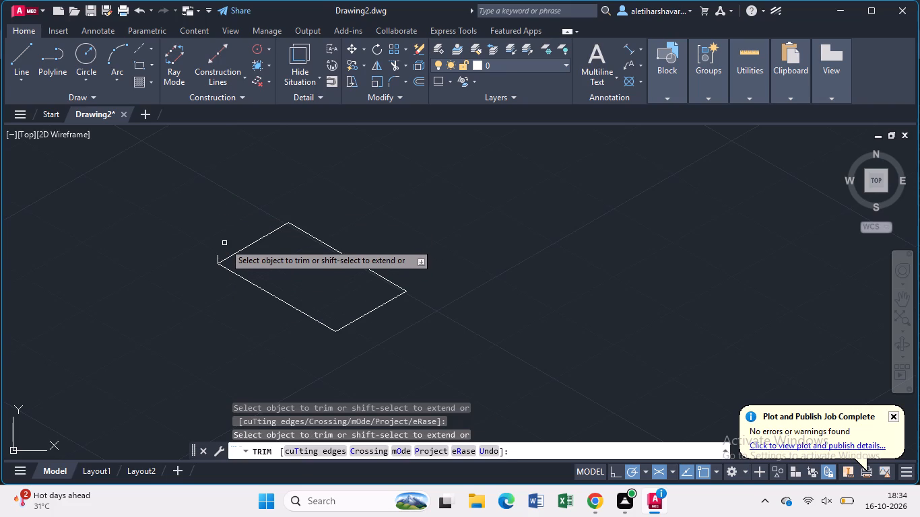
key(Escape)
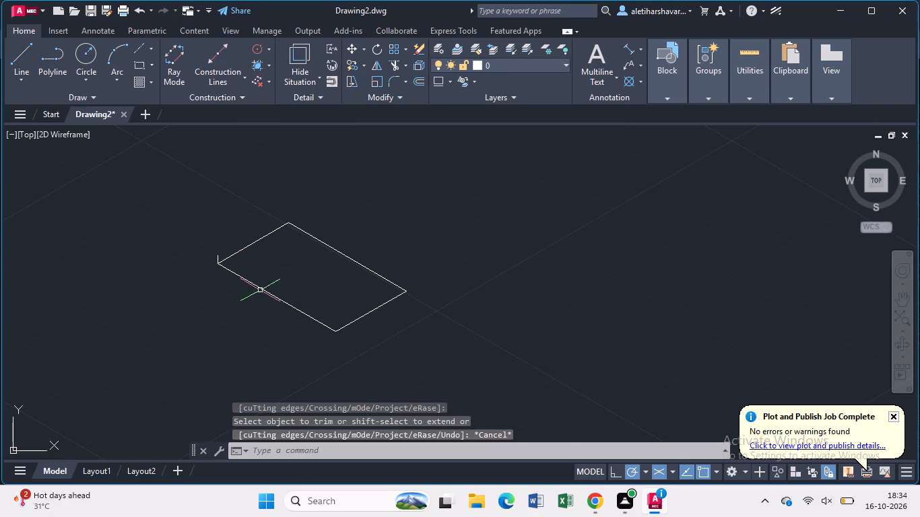
From the top of the 6-long vertical at the left corner, draw a 12-long line at 330°.
scroll(260, 292, up, 1)
middle_drag(275, 246, 320, 276)
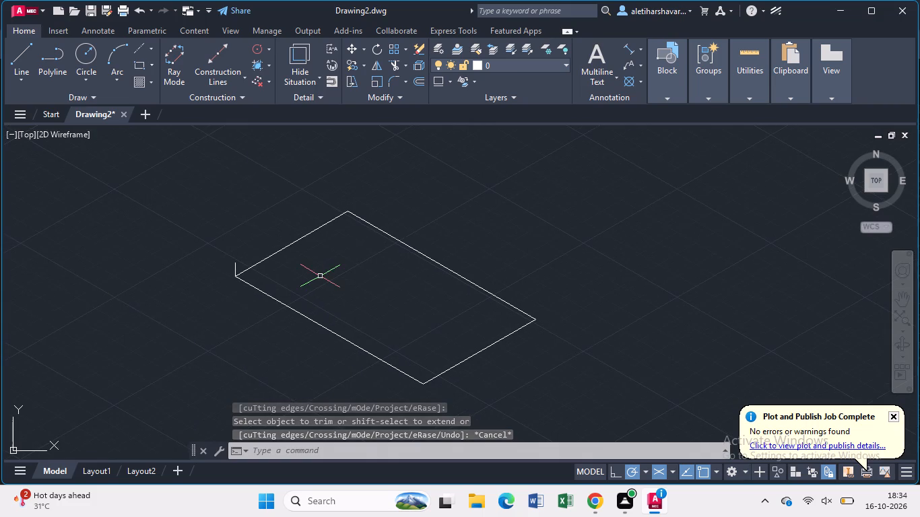
key(l)
key(Return)
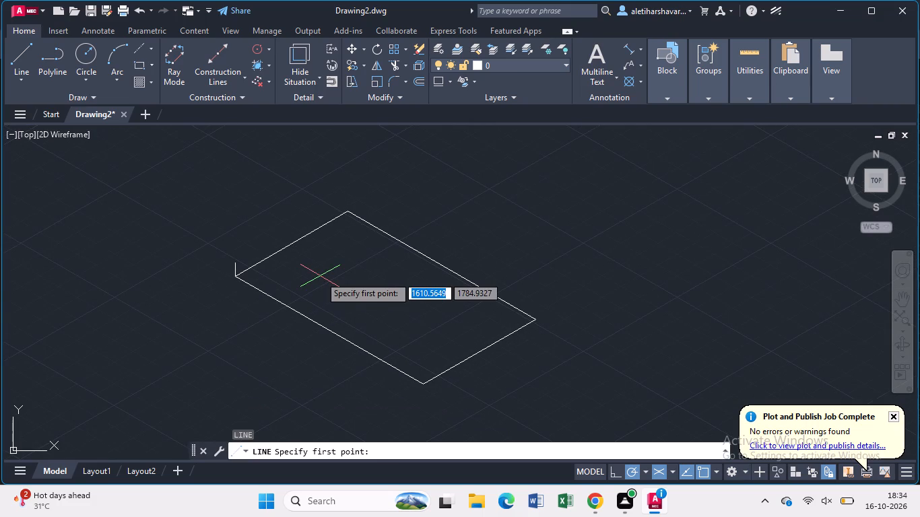
click(236, 264)
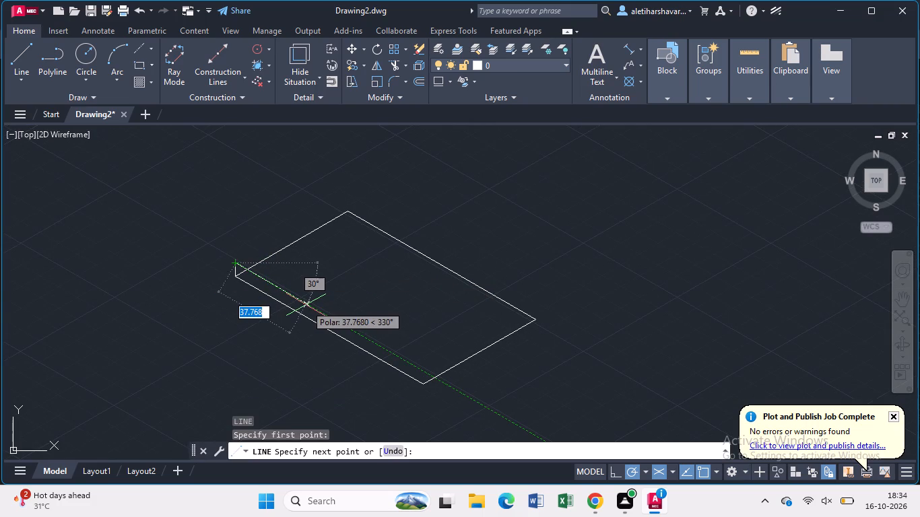
text(12)
key(Return)
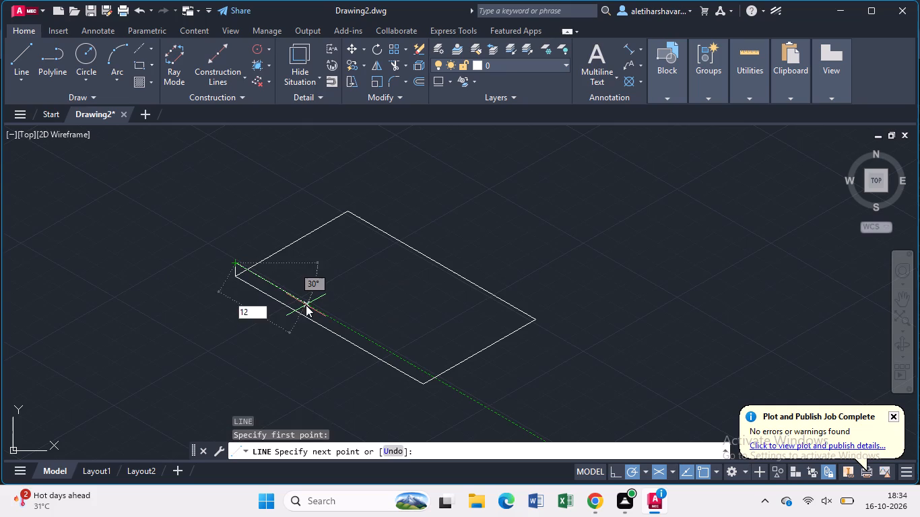
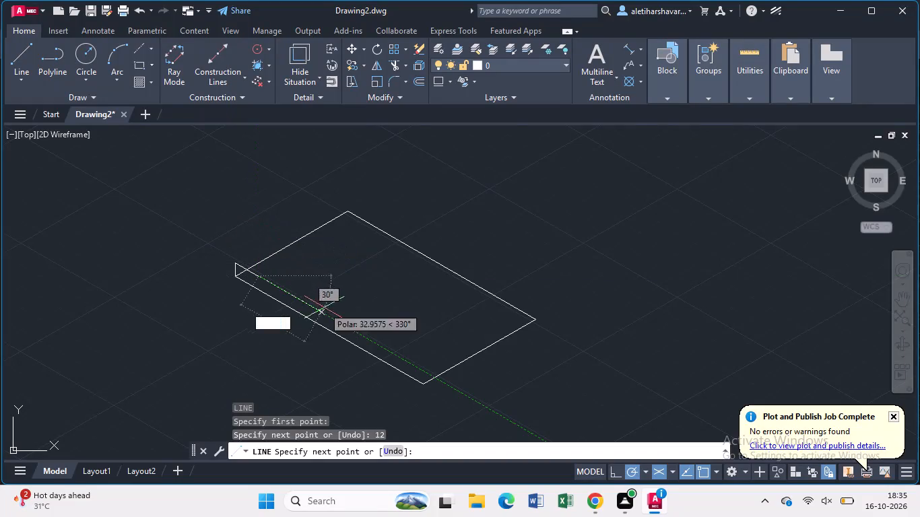
Continue the line along 330° for about 112, ending past the base outline's front corner.
click(469, 399)
key(Escape)
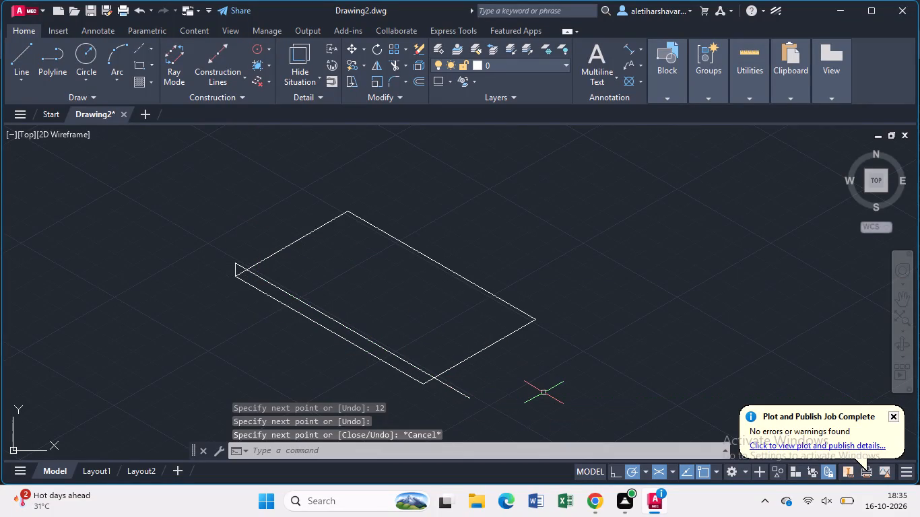
Draw a vertical line upward from the midpoint of the base outline's front-left edge, crossing the parallel 330° line above it.
key(l)
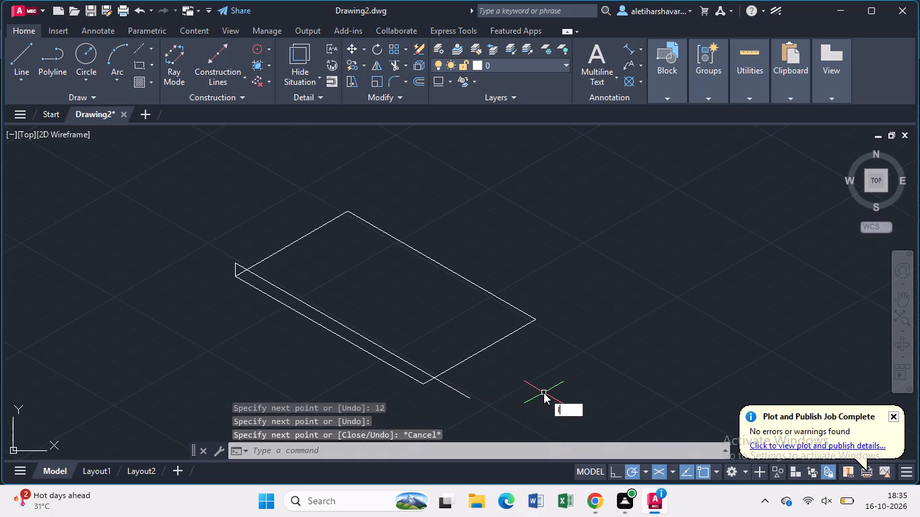
key(Return)
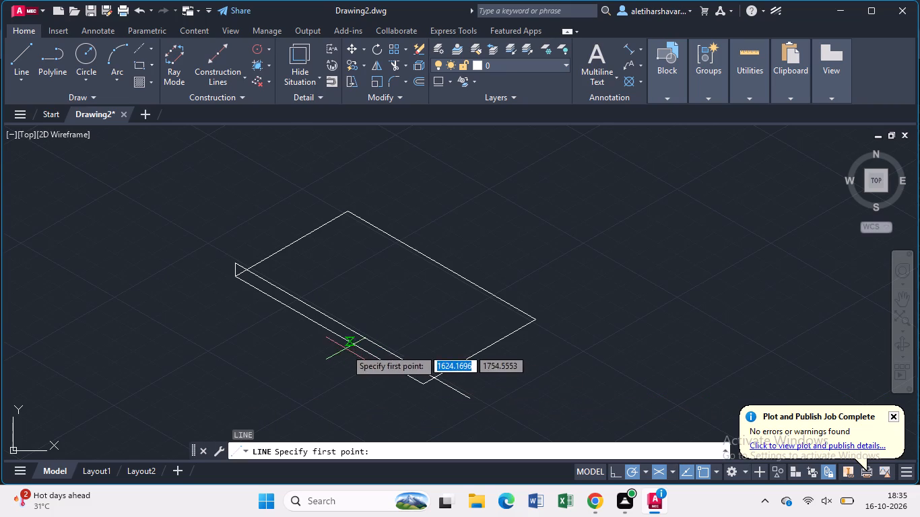
click(330, 333)
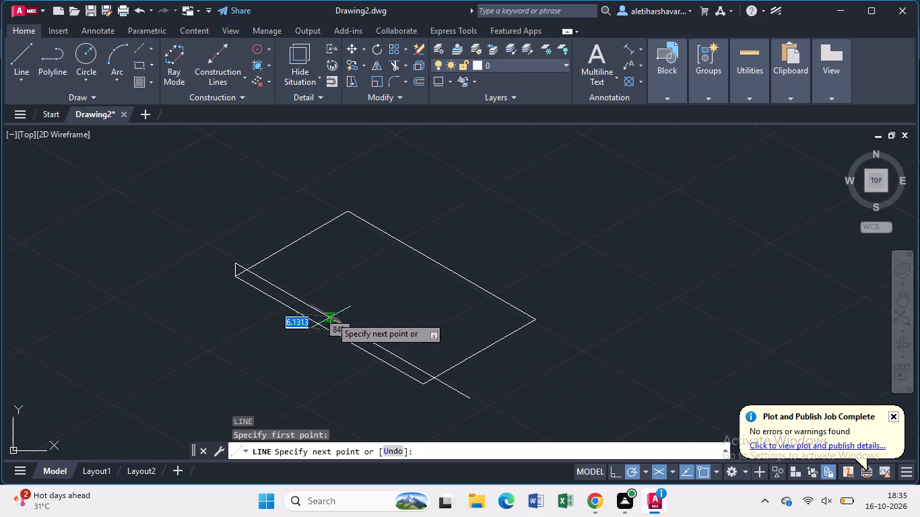
click(333, 300)
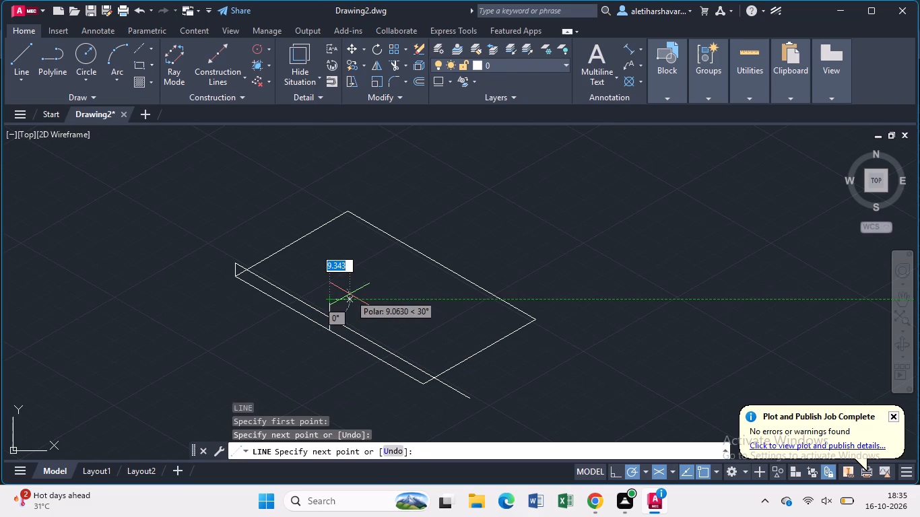
key(Escape)
Trim the midpoint vertical above the upper 330° line, and trim that 330° line beyond the vertical.
scroll(342, 294, down, 1)
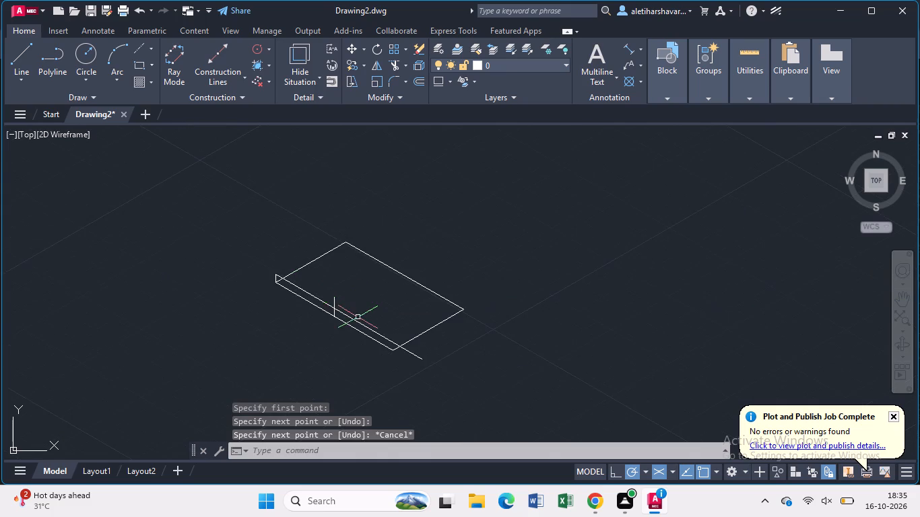
scroll(359, 319, up, 3)
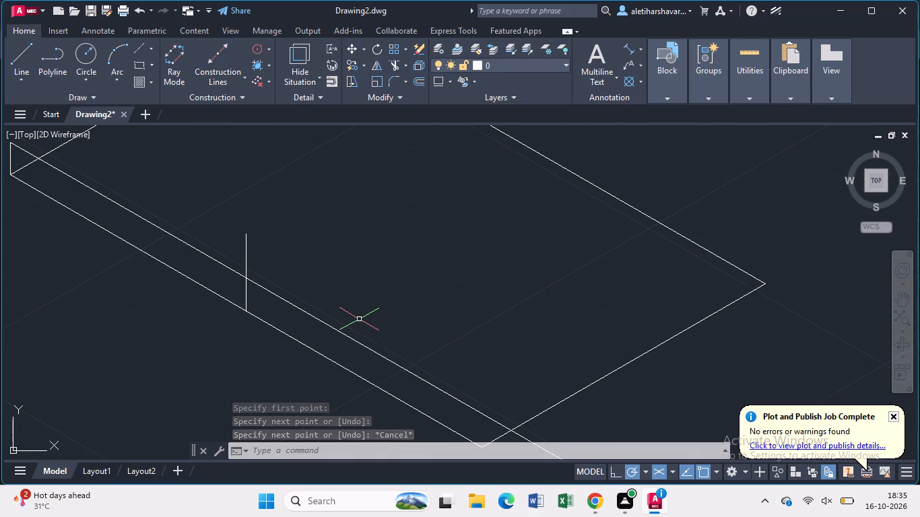
text(tr)
key(Return)
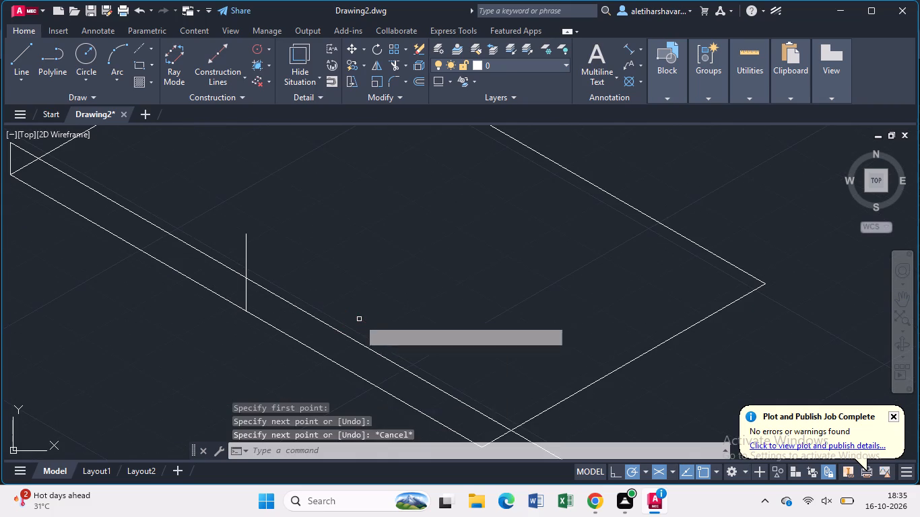
click(247, 254)
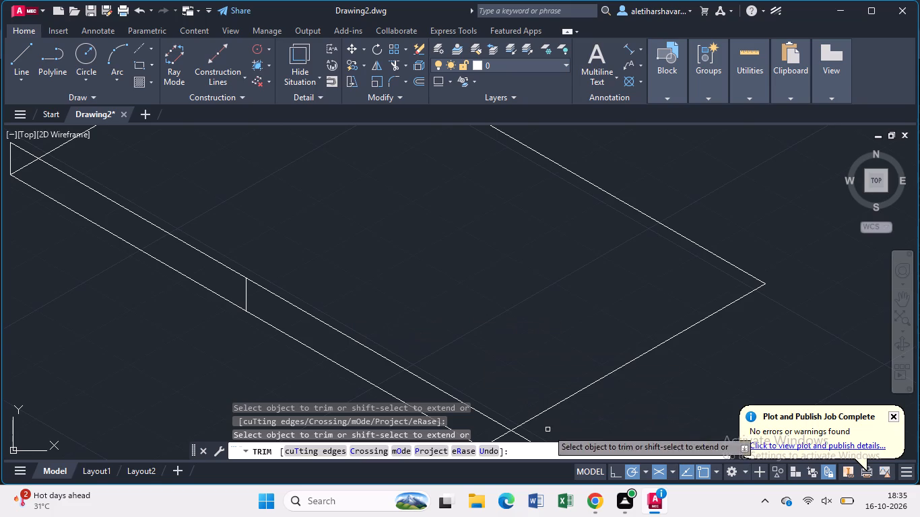
click(521, 439)
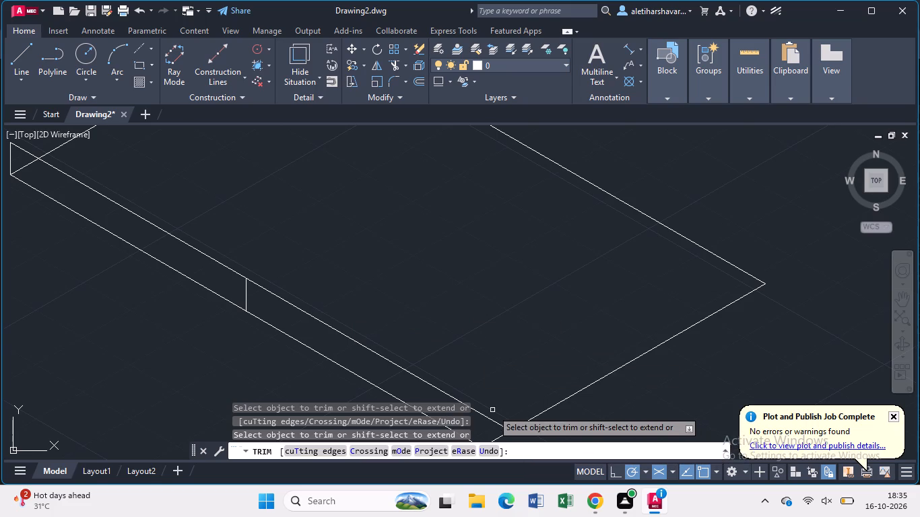
click(490, 417)
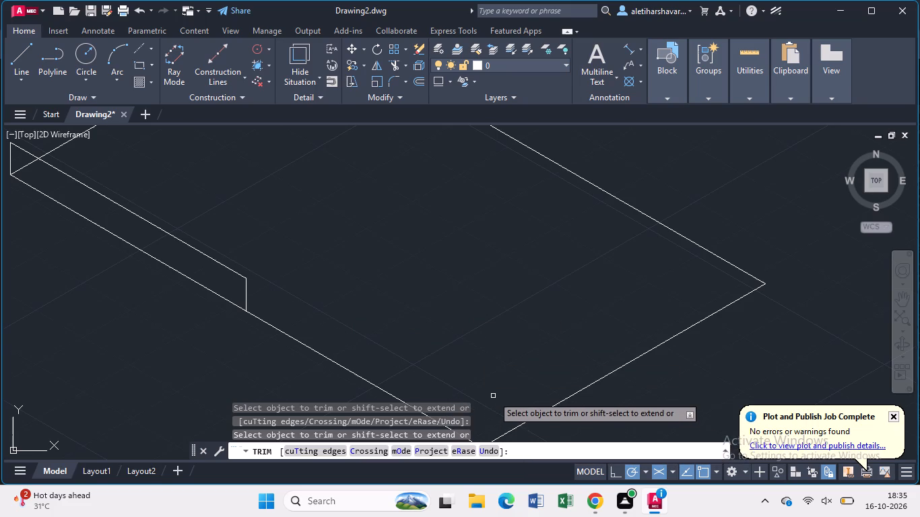
key(Escape)
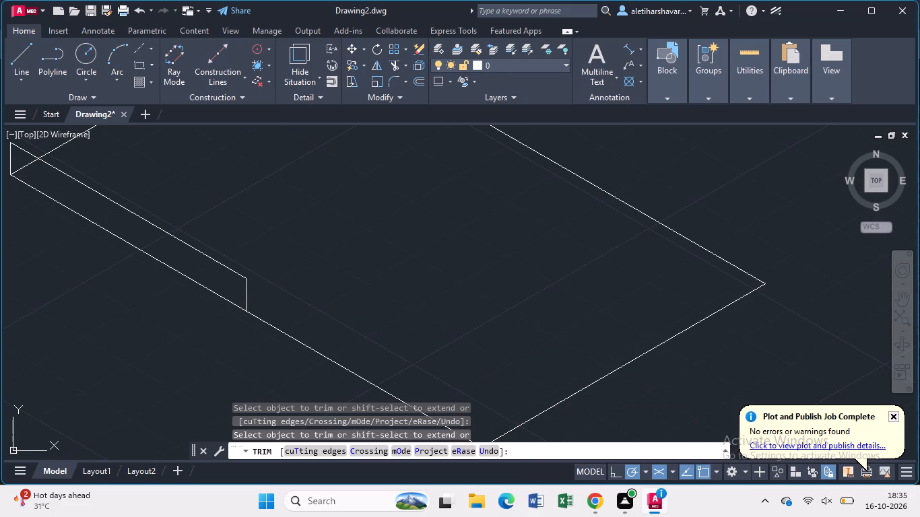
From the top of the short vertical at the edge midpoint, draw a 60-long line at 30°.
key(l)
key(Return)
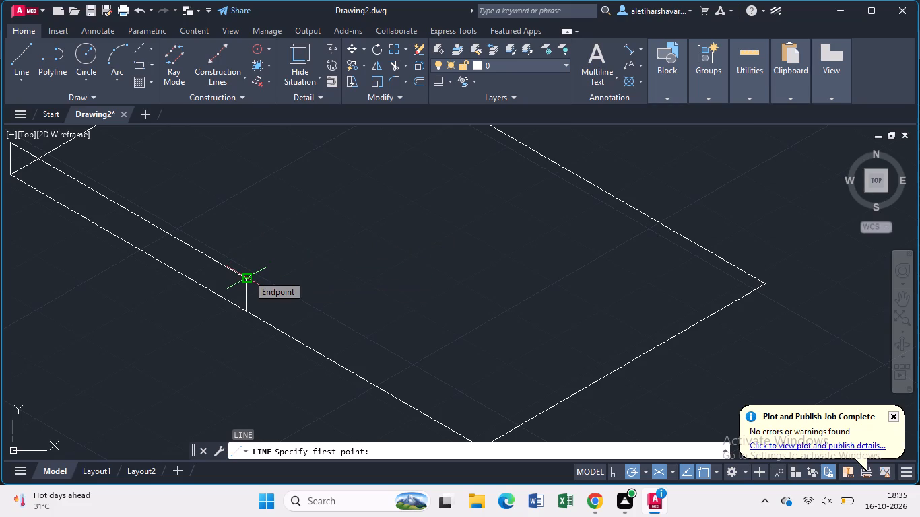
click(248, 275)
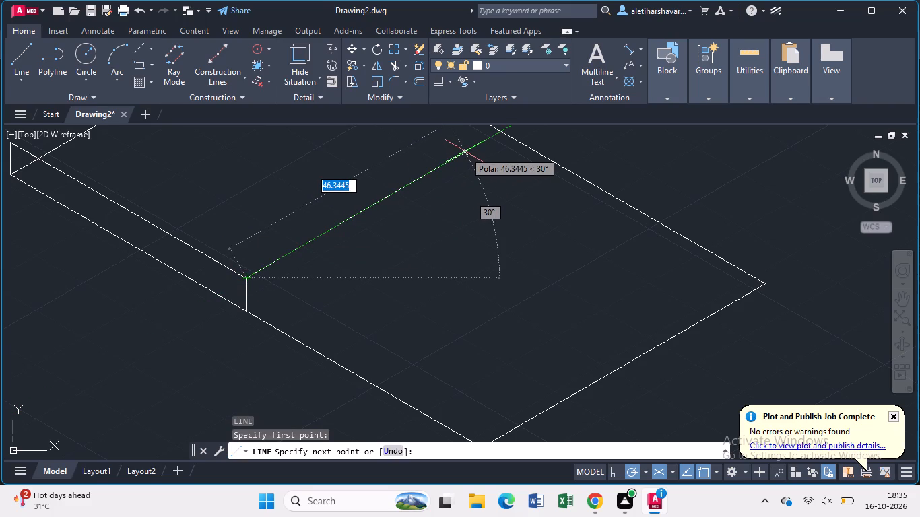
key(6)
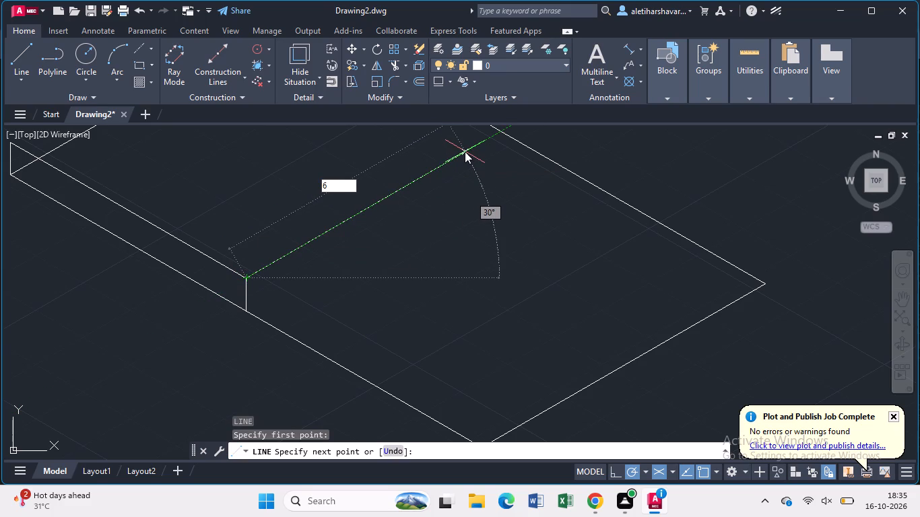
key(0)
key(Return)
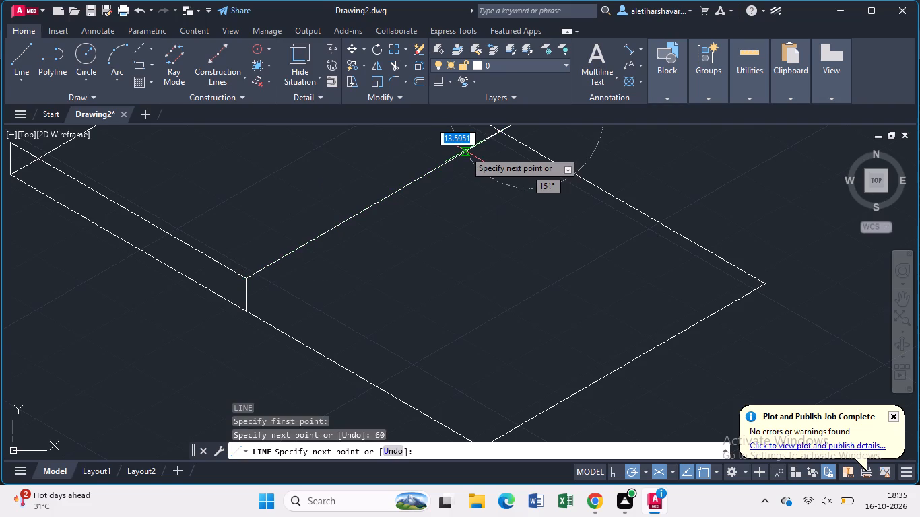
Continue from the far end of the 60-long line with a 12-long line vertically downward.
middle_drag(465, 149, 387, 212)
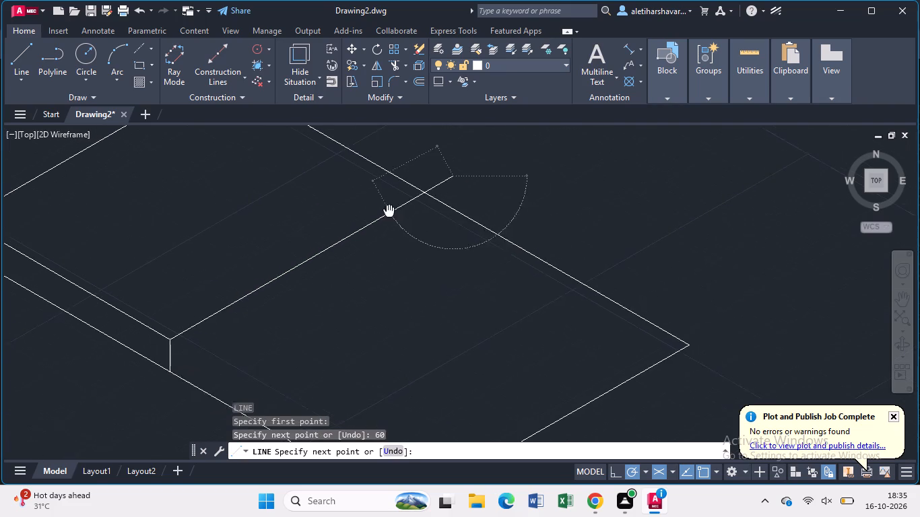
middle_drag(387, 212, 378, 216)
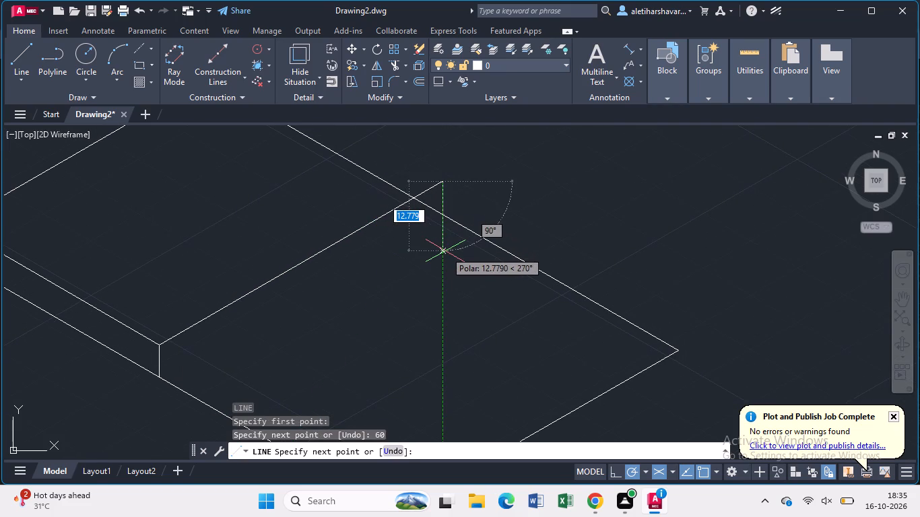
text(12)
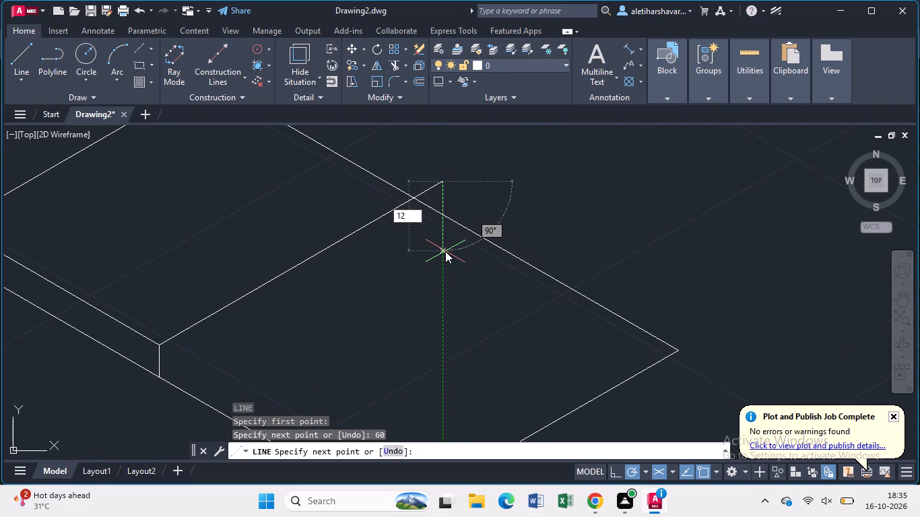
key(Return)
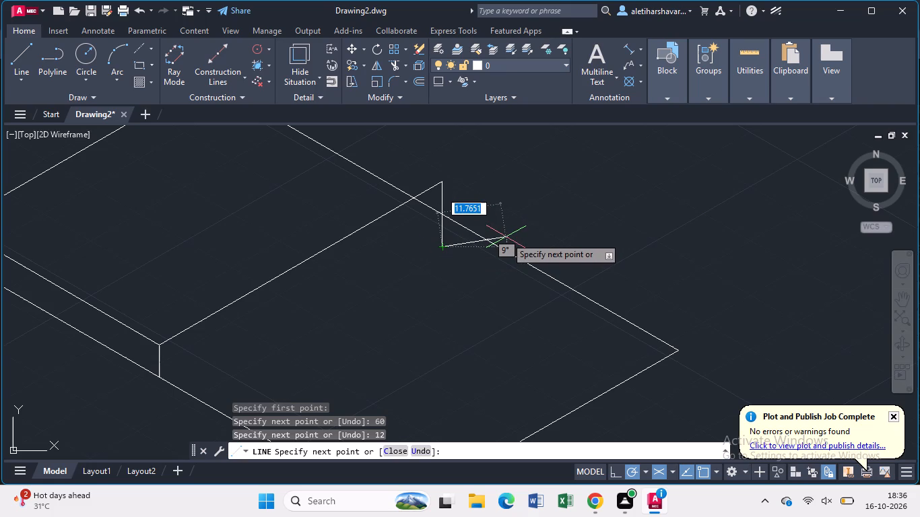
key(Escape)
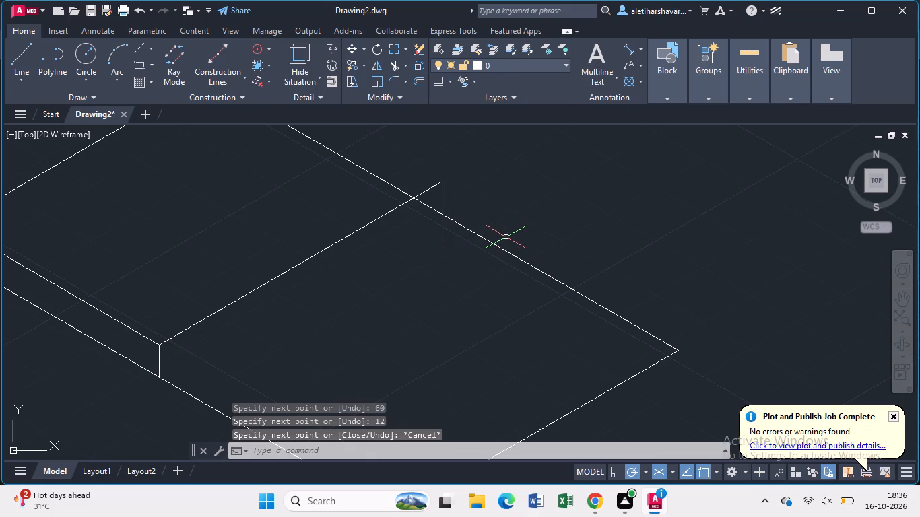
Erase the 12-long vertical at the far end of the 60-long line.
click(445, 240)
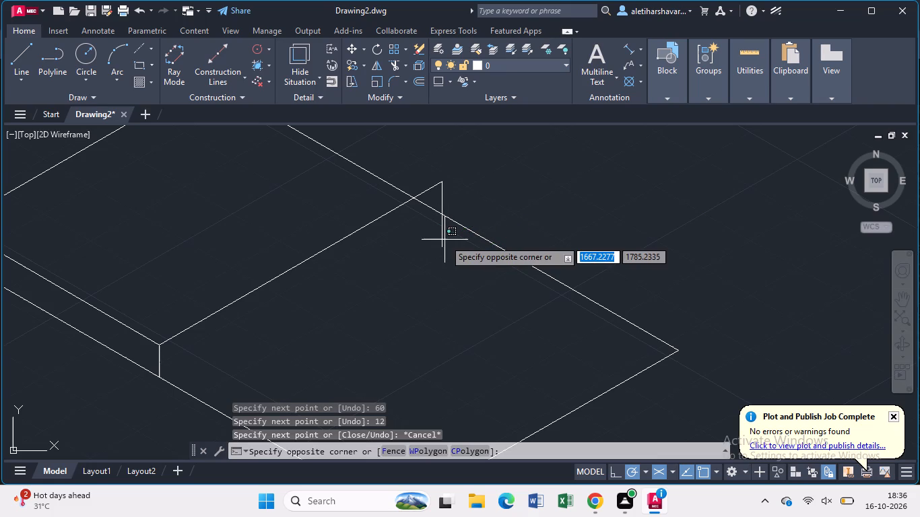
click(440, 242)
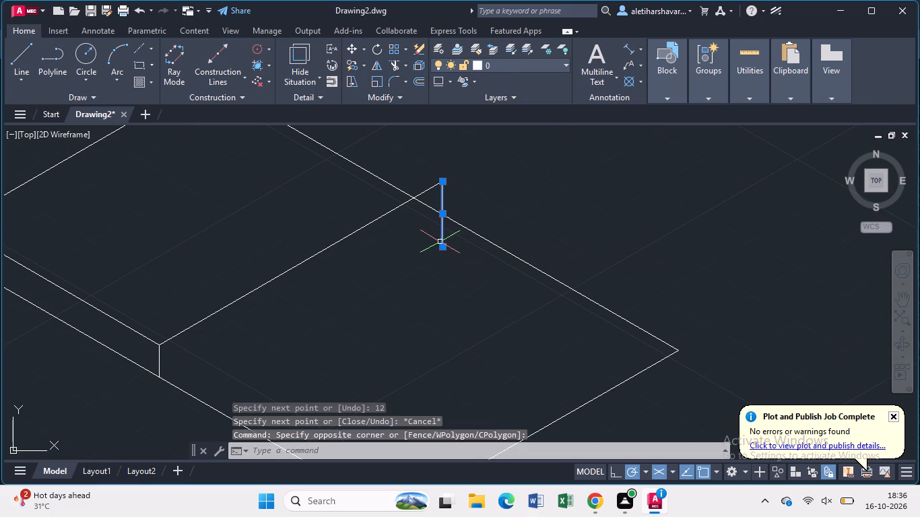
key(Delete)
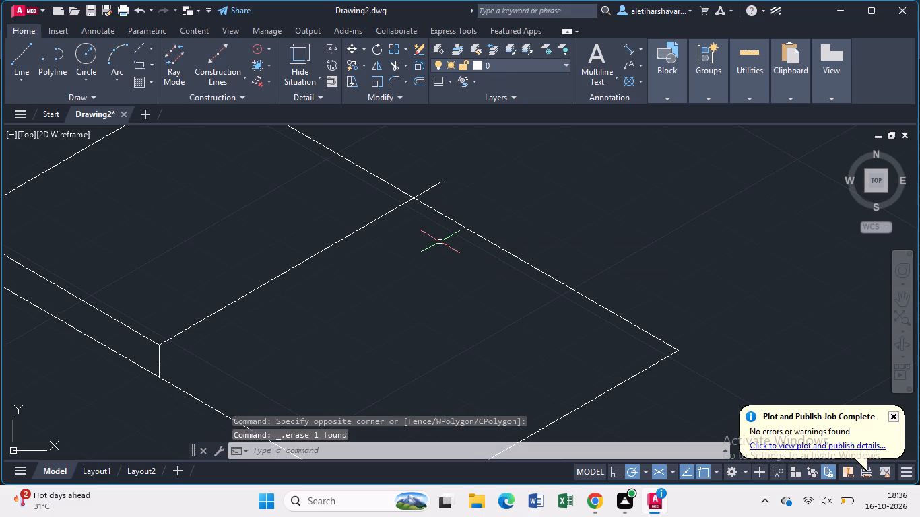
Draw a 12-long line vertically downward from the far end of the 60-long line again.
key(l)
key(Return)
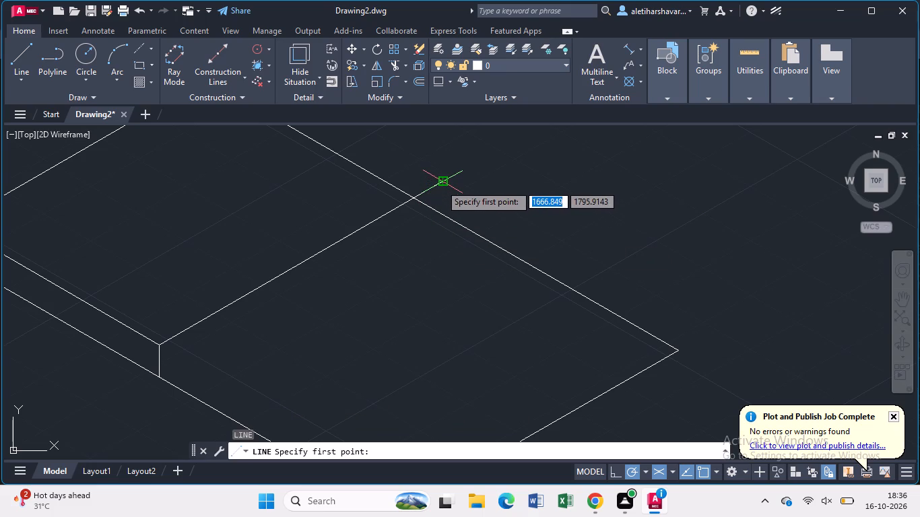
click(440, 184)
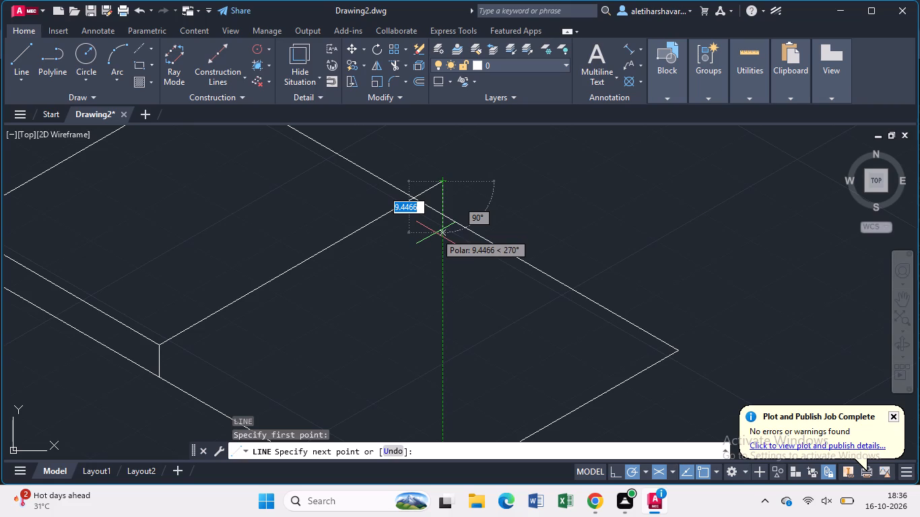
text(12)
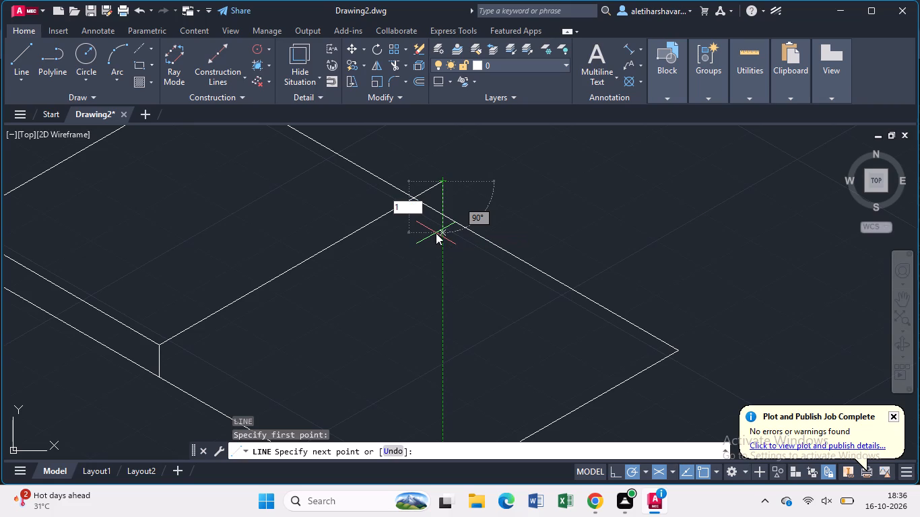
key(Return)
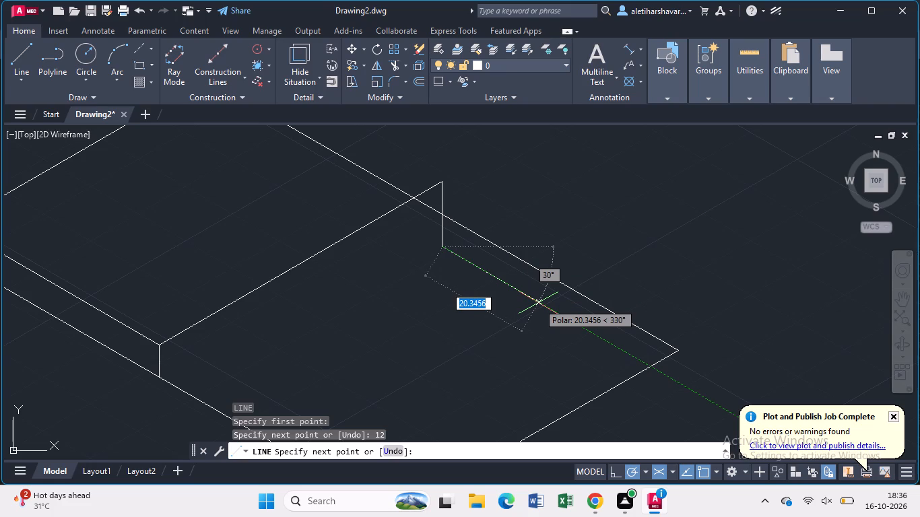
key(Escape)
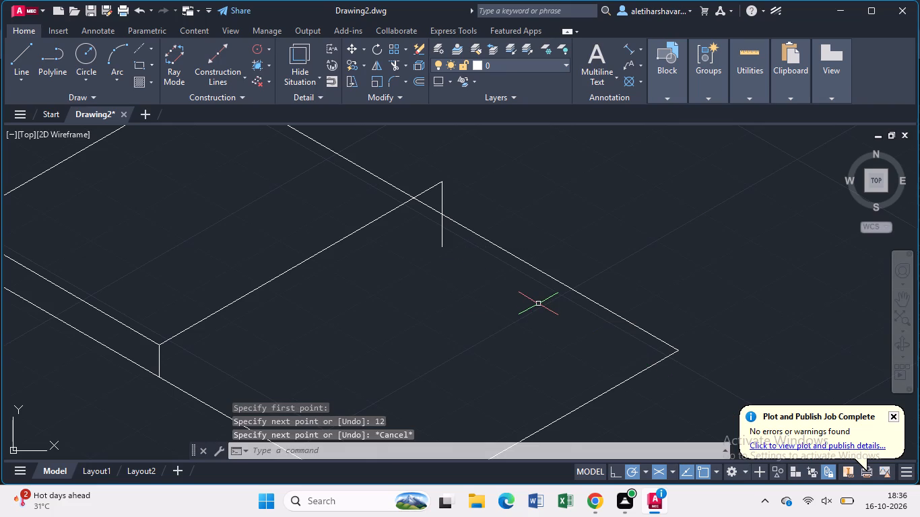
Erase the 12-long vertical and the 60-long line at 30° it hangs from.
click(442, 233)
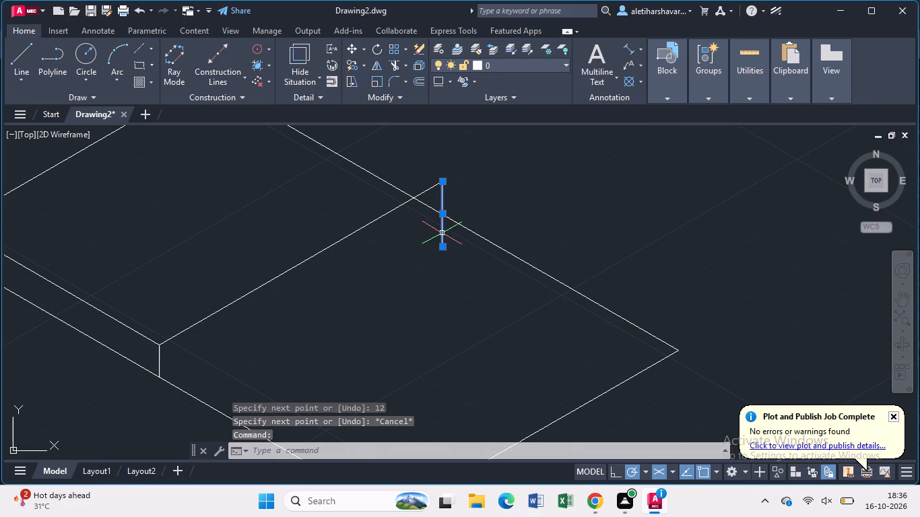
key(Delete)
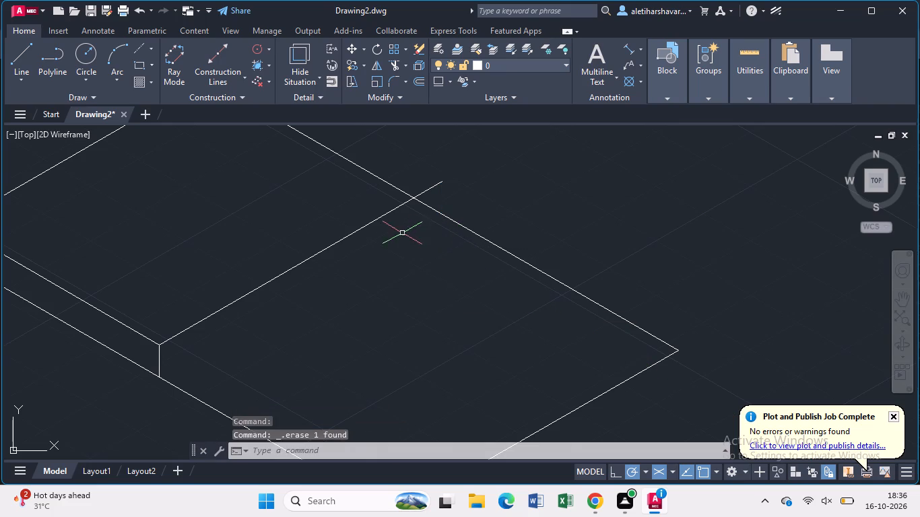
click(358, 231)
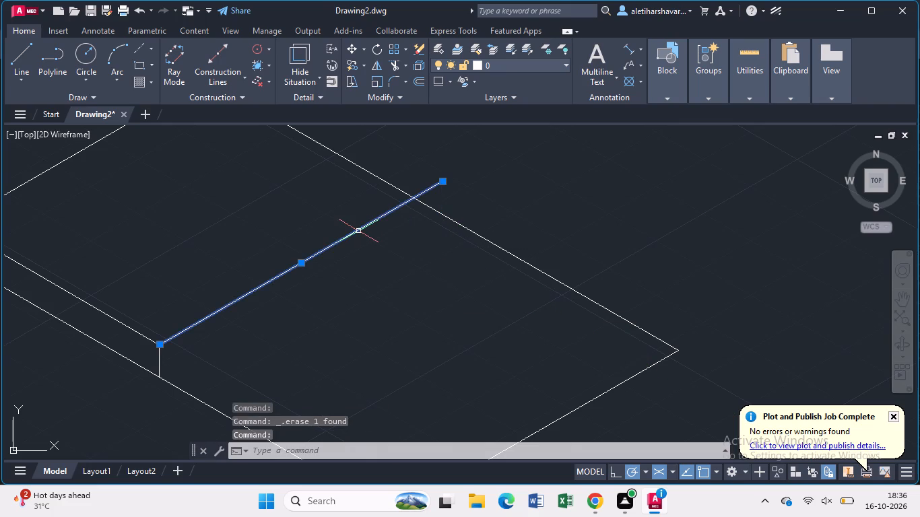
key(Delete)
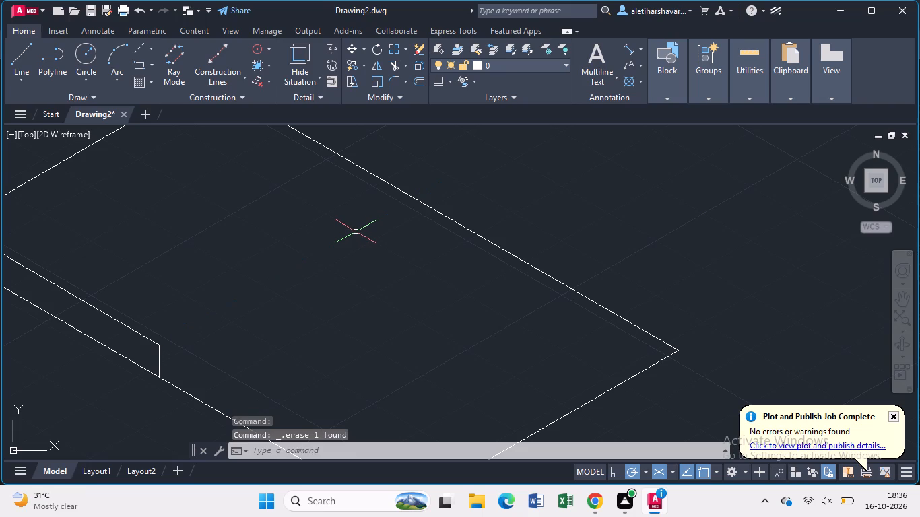
Draw a line about 64 long at 30° from the foot of the inner short vertical across the base, past its opposite long edge.
key(l)
key(Return)
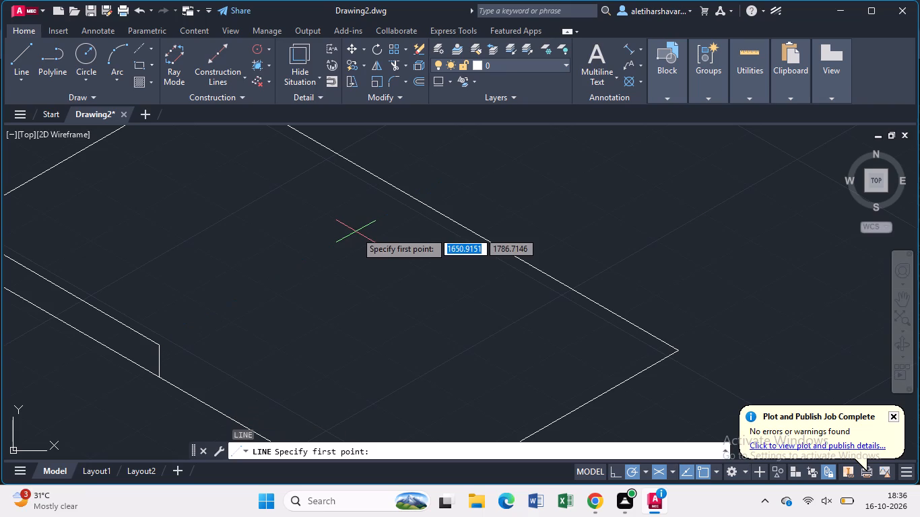
click(160, 374)
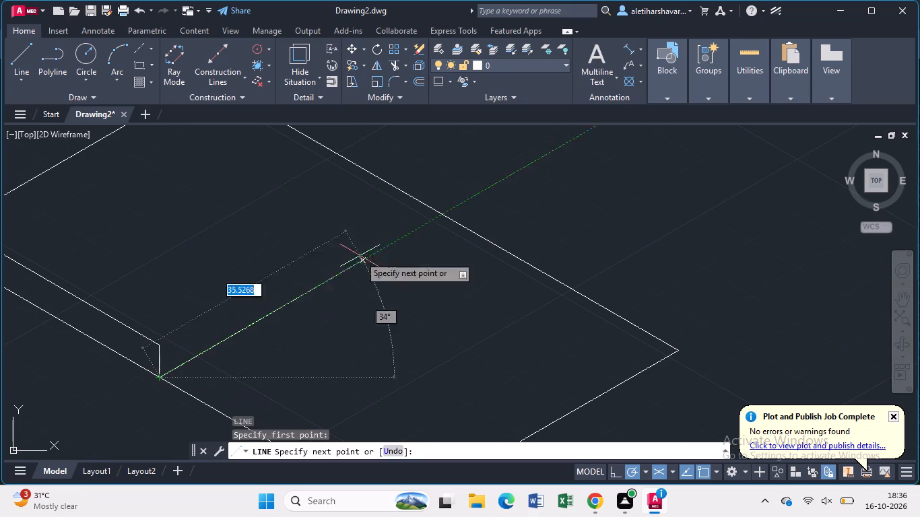
click(460, 200)
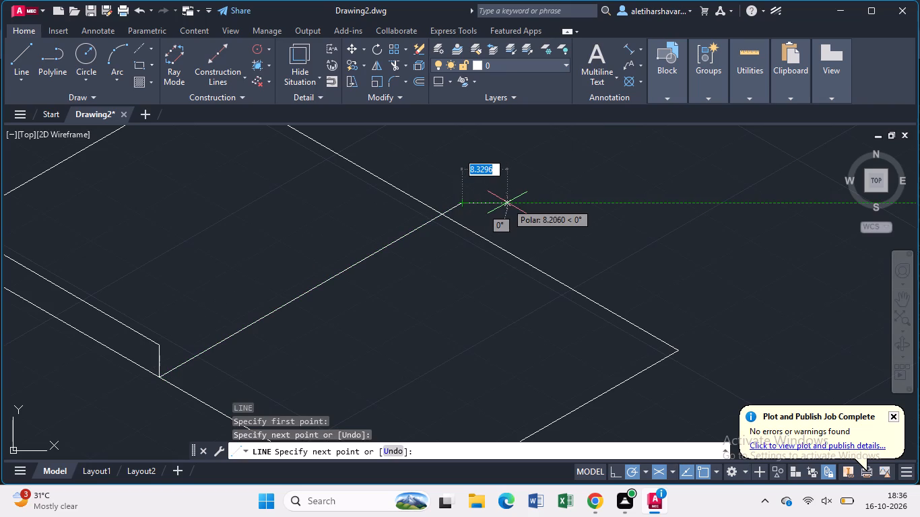
key(Escape)
Trim the end of the new 30° line that overhangs the base's far long edge.
text(tr)
key(Return)
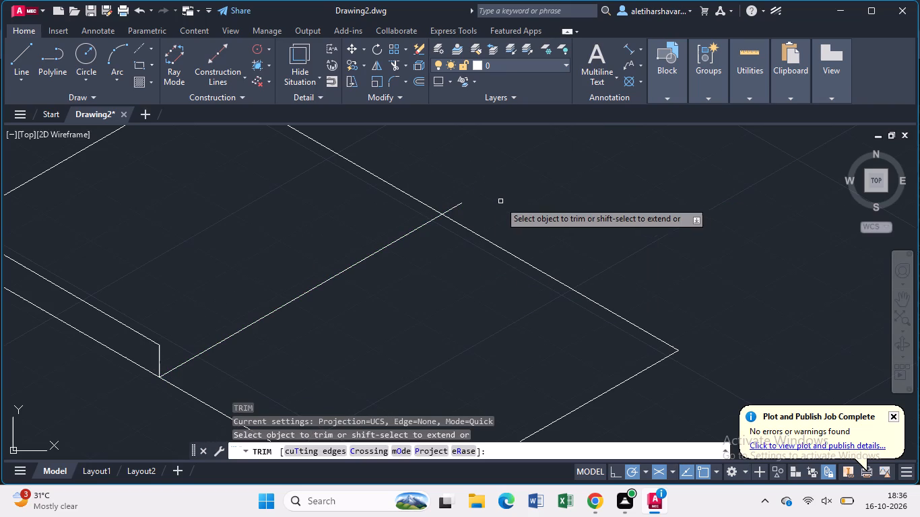
click(460, 204)
scroll(460, 205, down, 1)
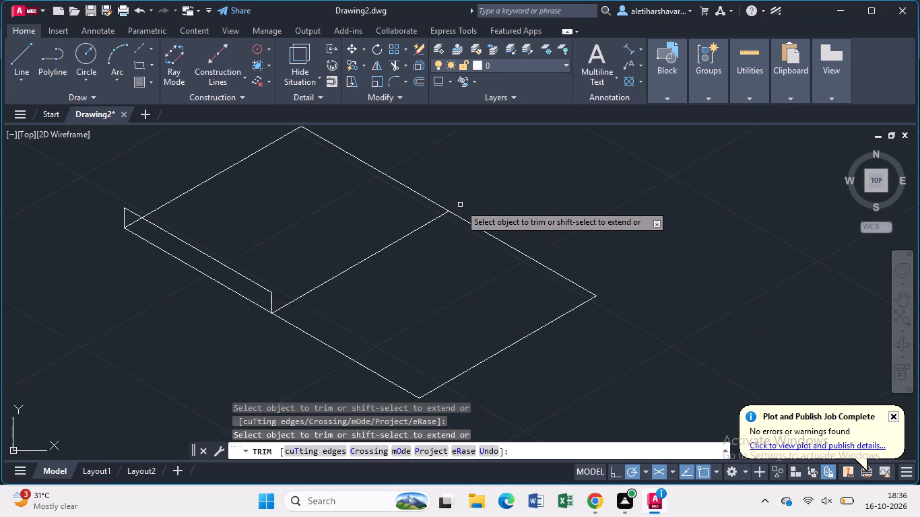
middle_drag(460, 206, 471, 267)
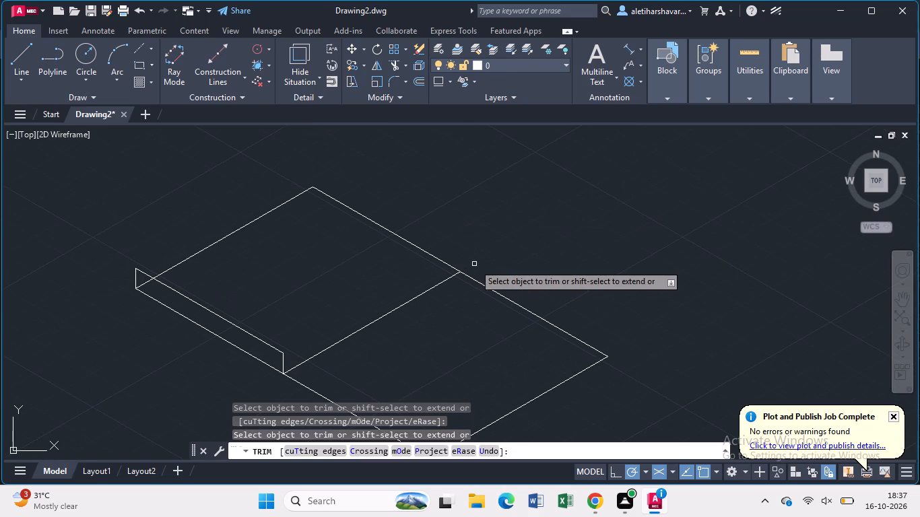
key(Escape)
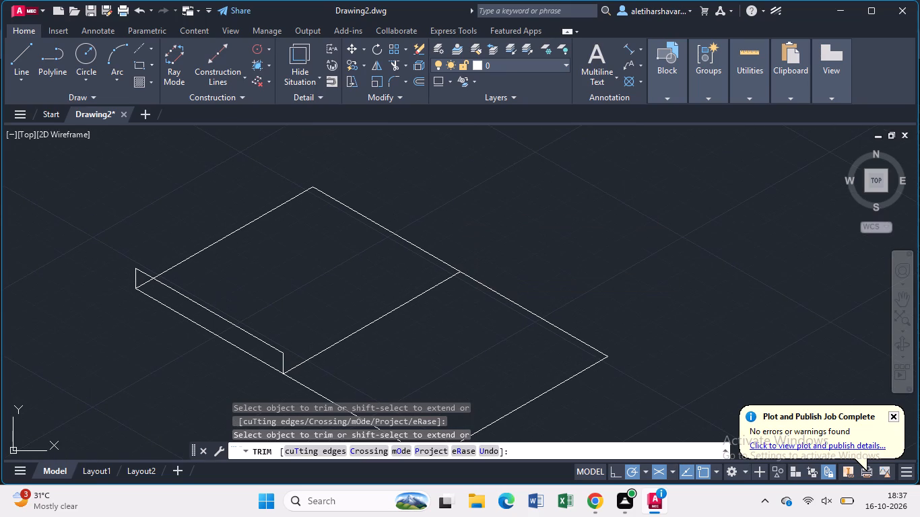
From the cross line's far end, draw 12 vertically upward, 60 parallel to the cross line, and straight down to its near end.
key(l)
key(Return)
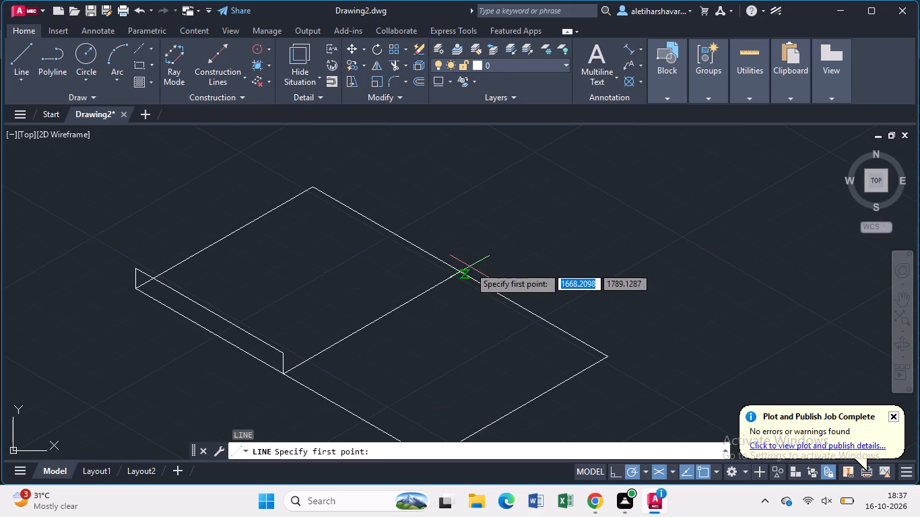
click(459, 271)
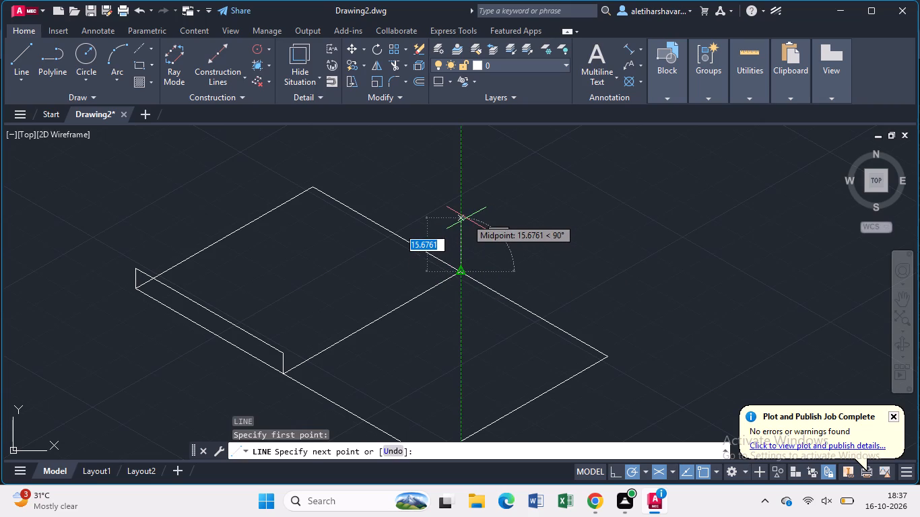
text(12)
key(Return)
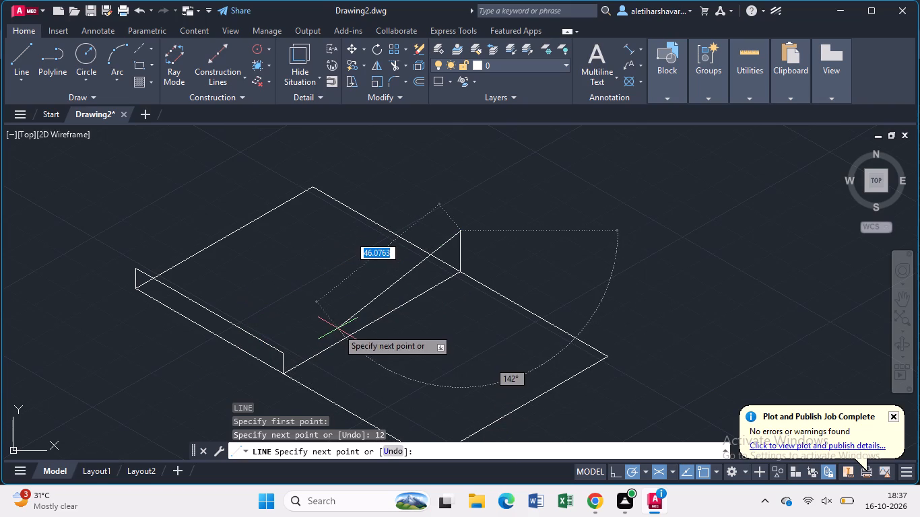
middle_drag(337, 329, 247, 306)
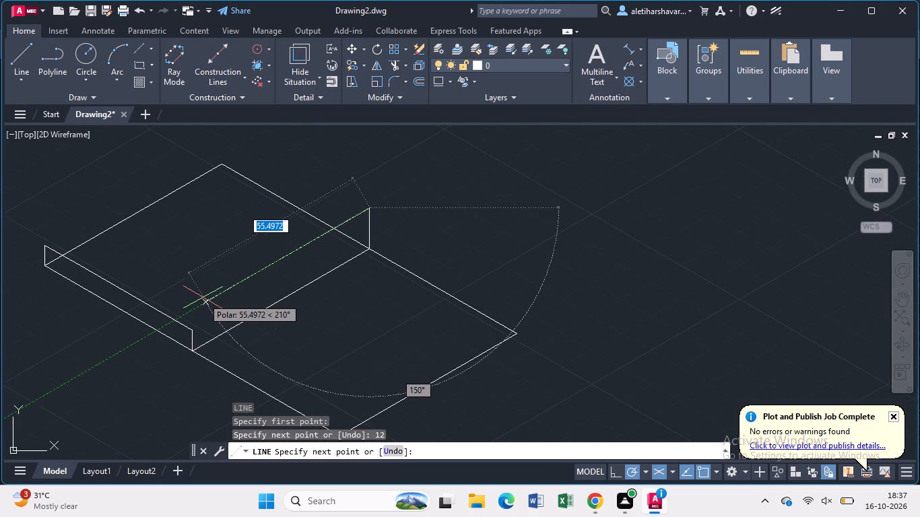
key(6)
key(0)
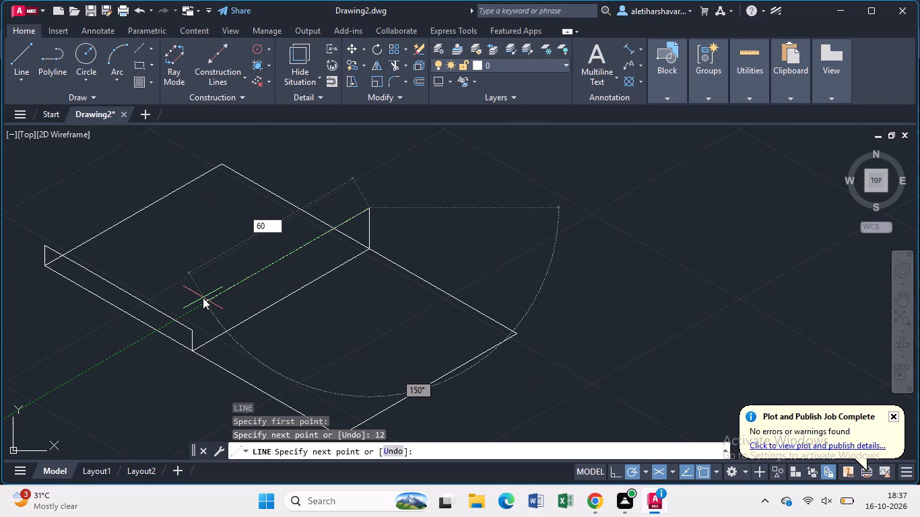
key(Return)
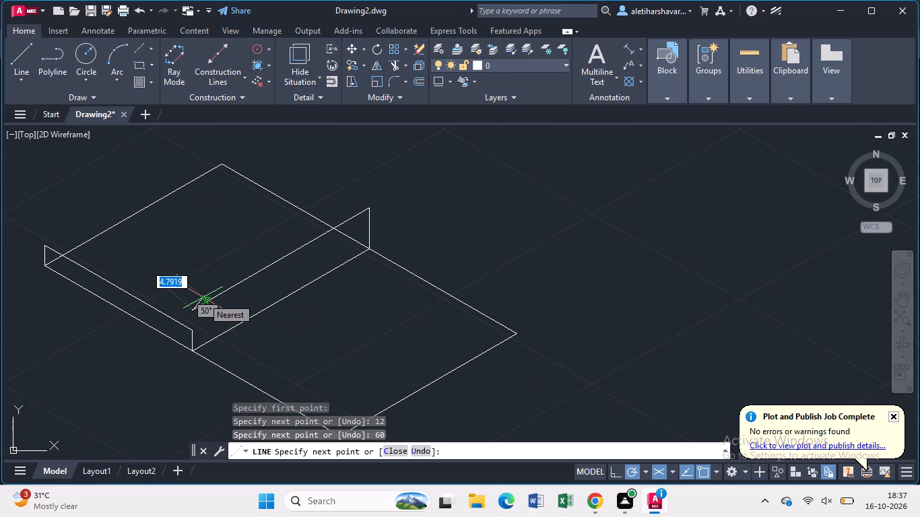
click(194, 354)
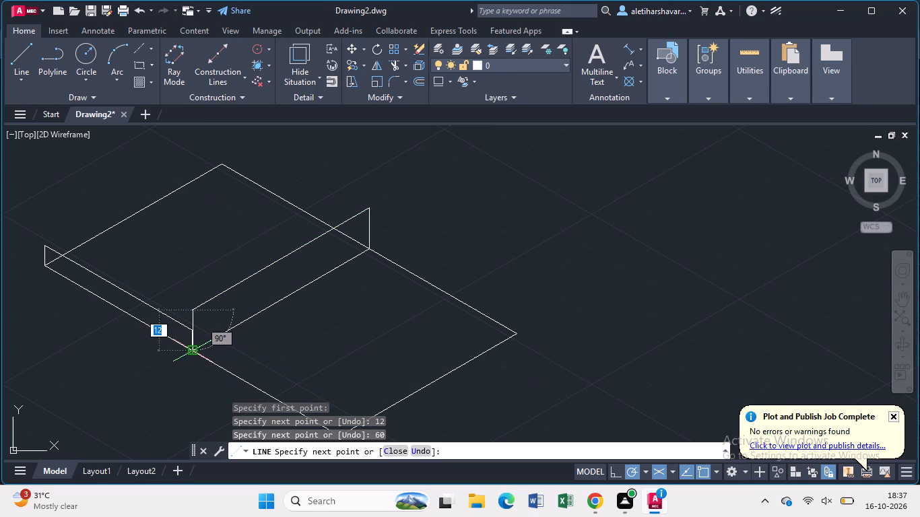
key(Escape)
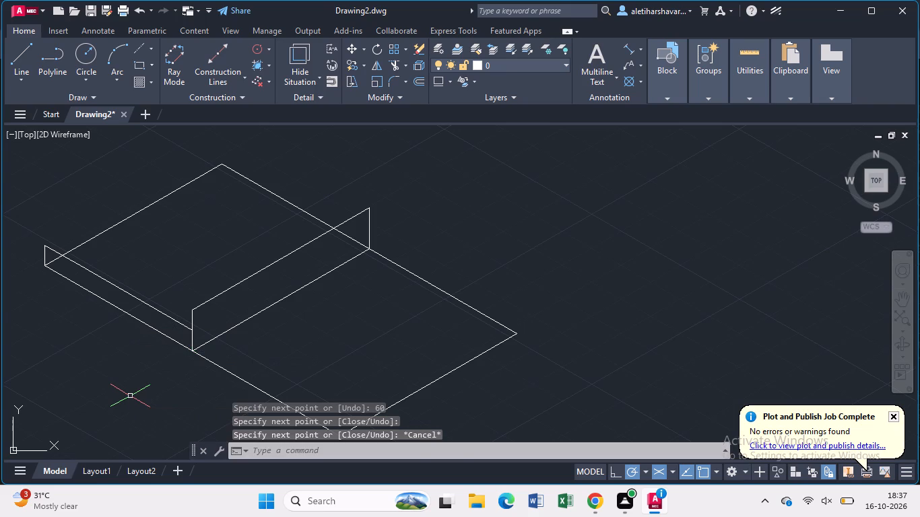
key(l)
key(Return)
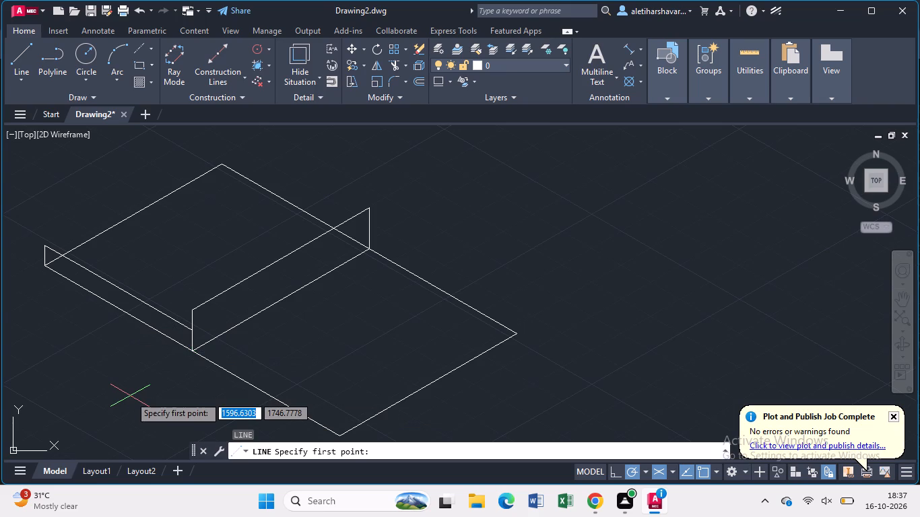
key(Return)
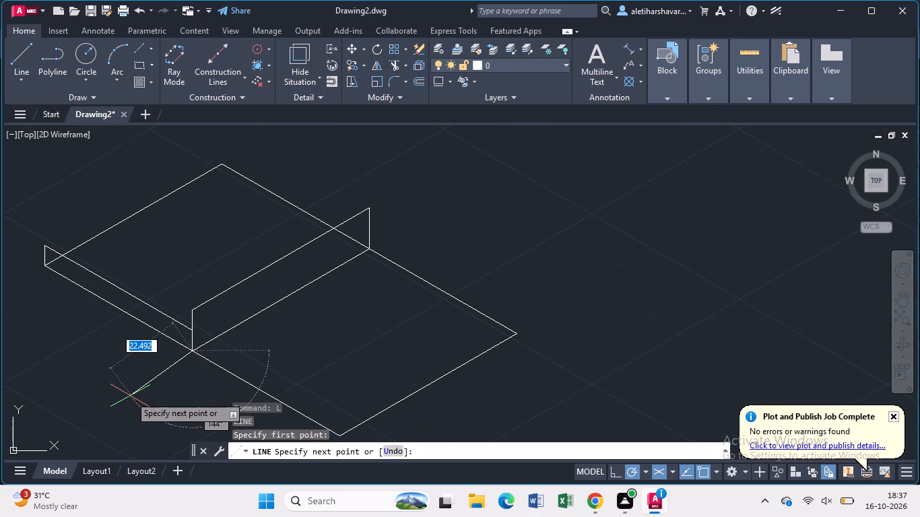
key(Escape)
From the upright face's near top corner, draw a 38-long line at 150°, followed by a vertical down past the base's near long edge.
key(l)
key(Return)
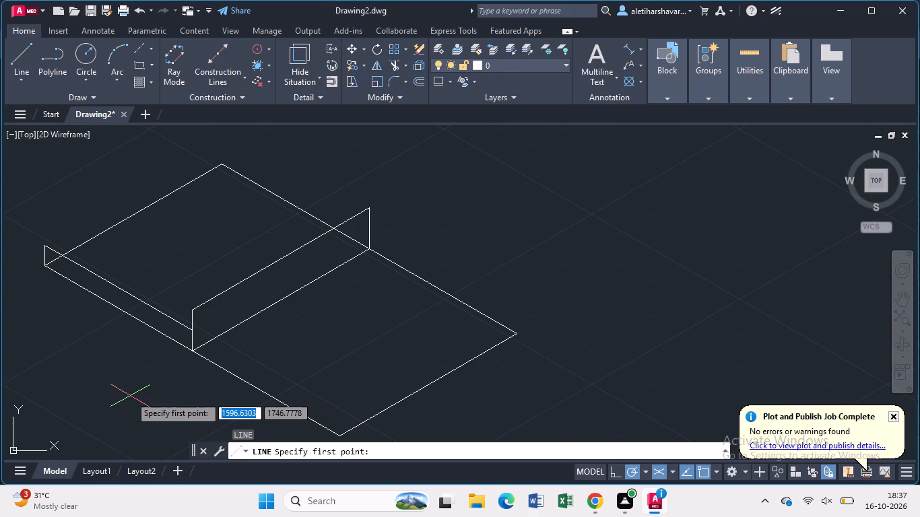
click(189, 310)
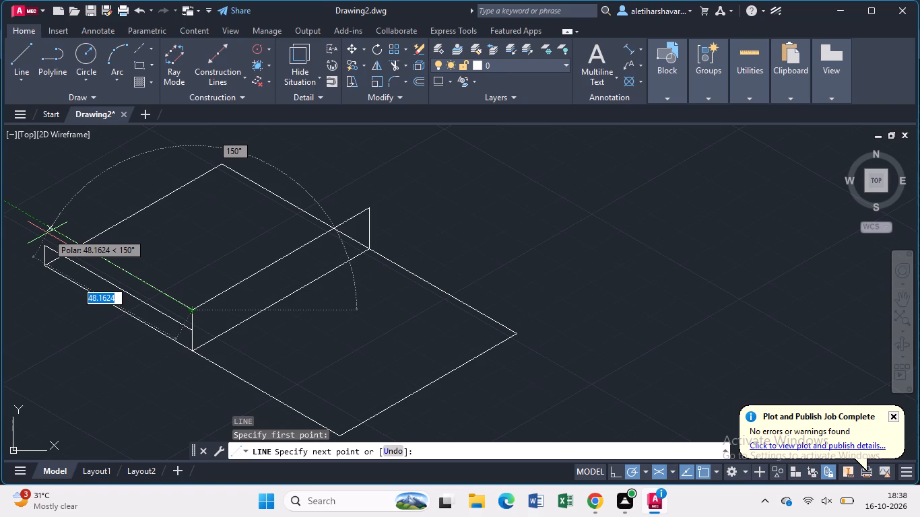
key(3)
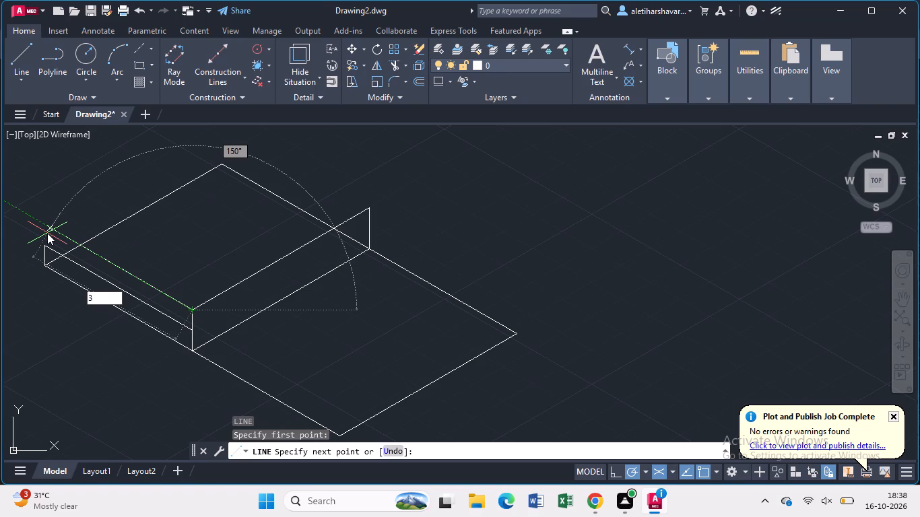
key(8)
key(Return)
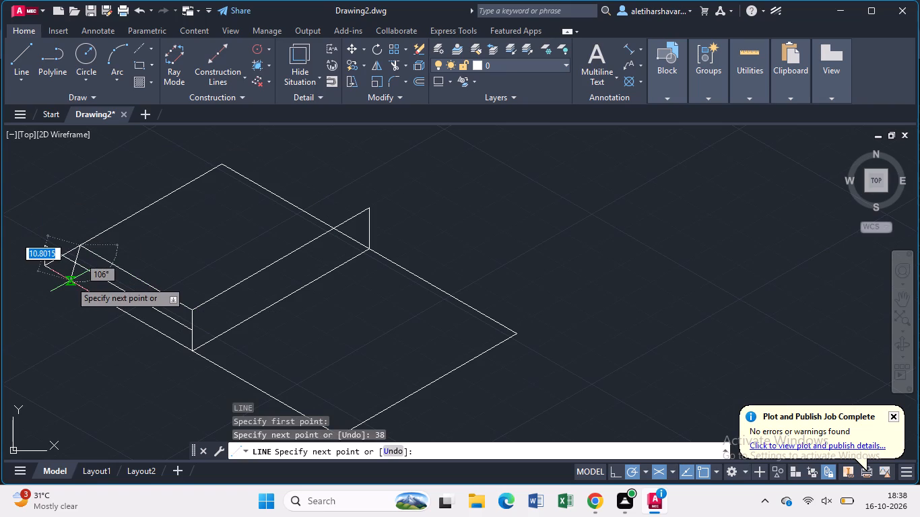
click(81, 304)
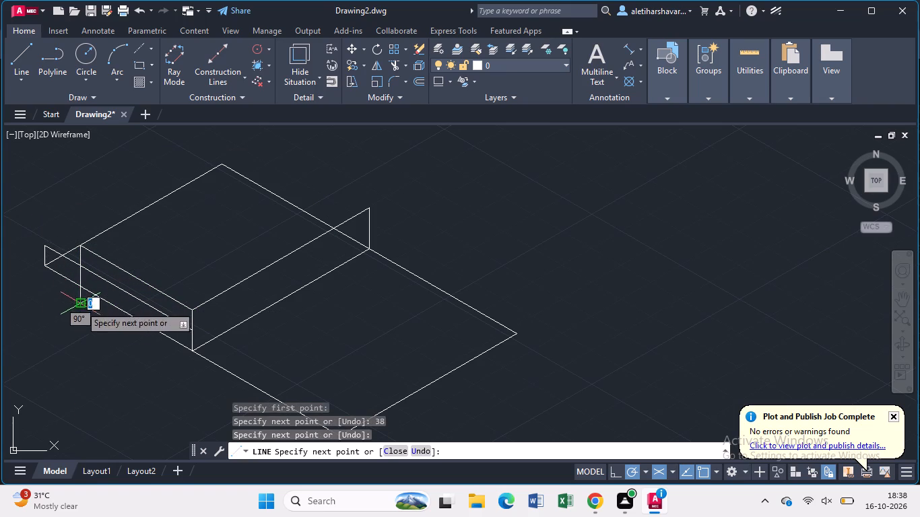
key(Escape)
Trim the new vertical below the low step's top edge, and the part of the base's 60-long edge hidden behind the low face.
text(tr)
key(Return)
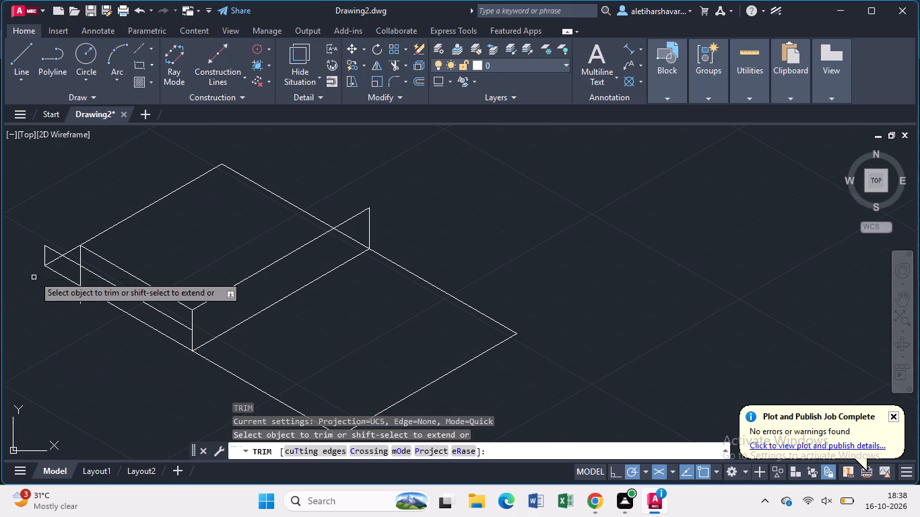
click(81, 276)
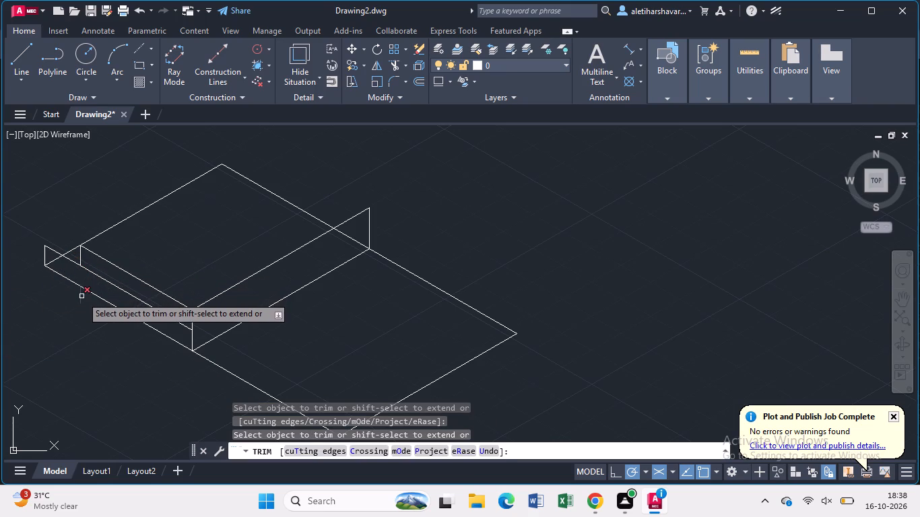
click(81, 296)
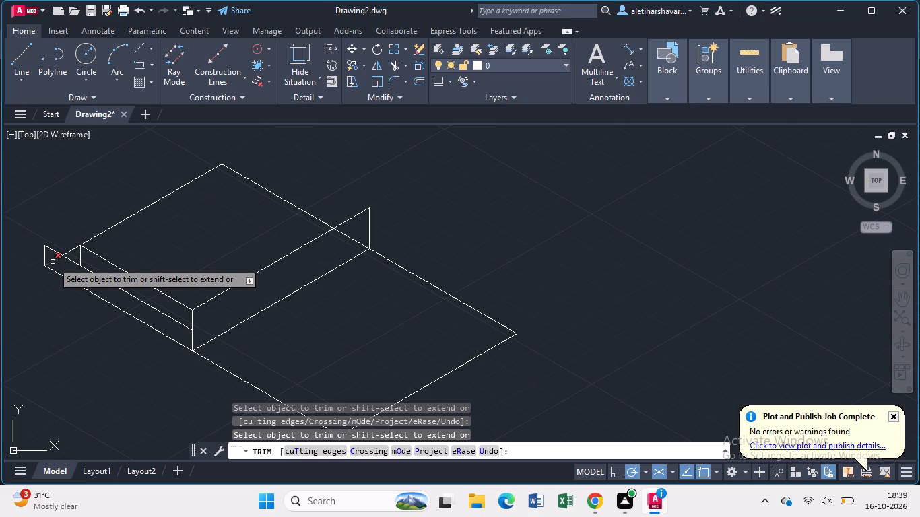
middle_drag(53, 262, 77, 304)
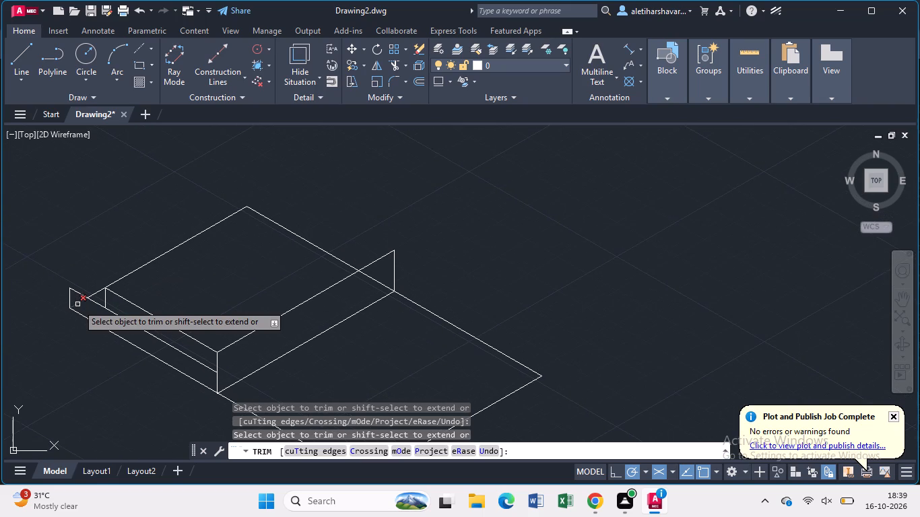
click(77, 305)
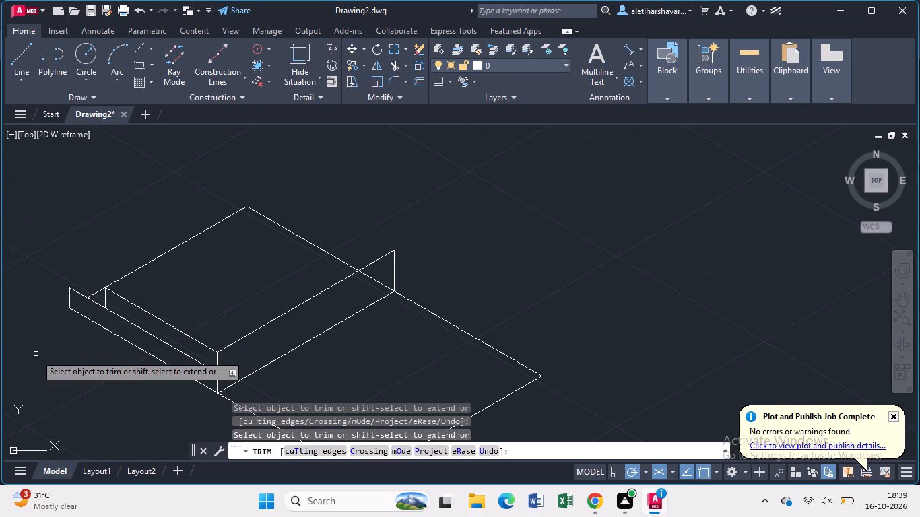
key(l)
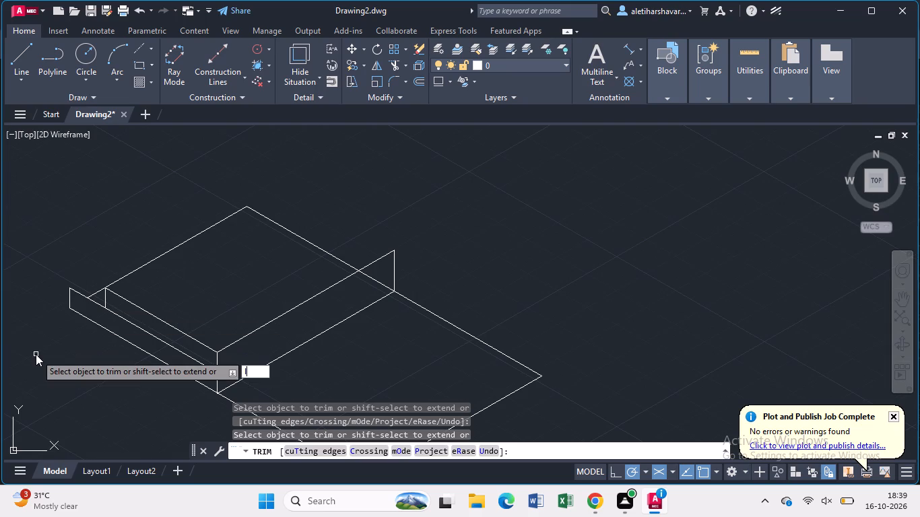
key(Return)
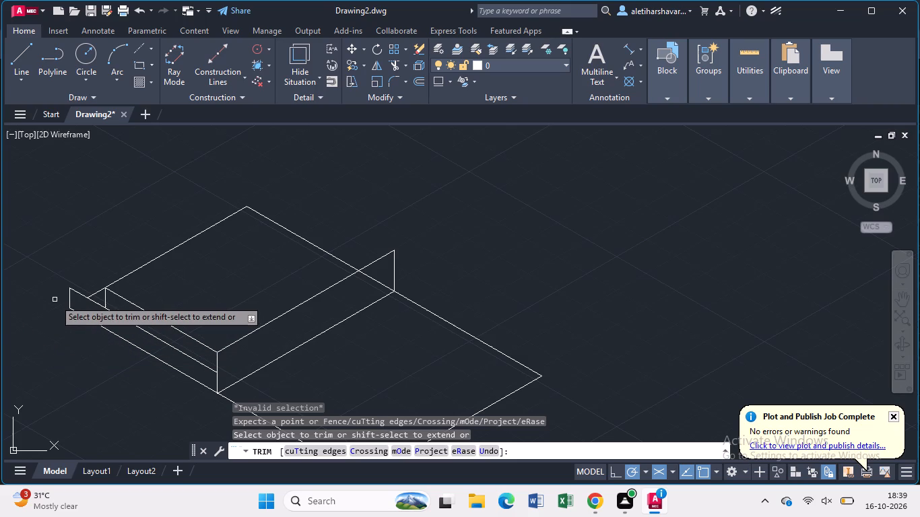
key(Escape)
Draw a line about 57 long at 30° from the top of the short vertical at the low face's outer end.
key(l)
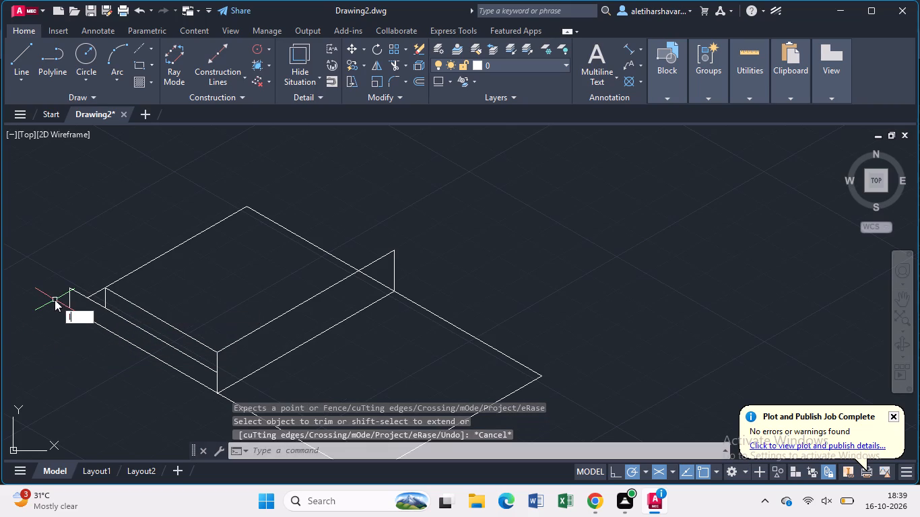
key(Return)
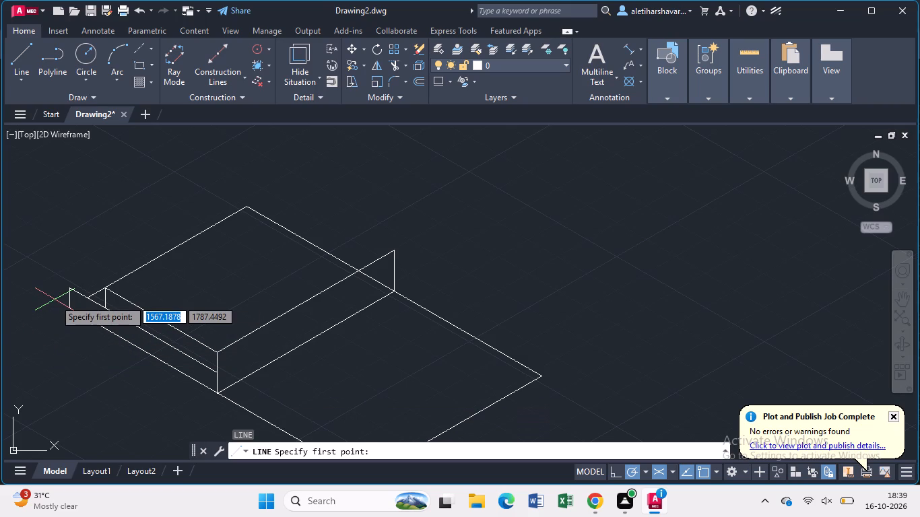
click(71, 287)
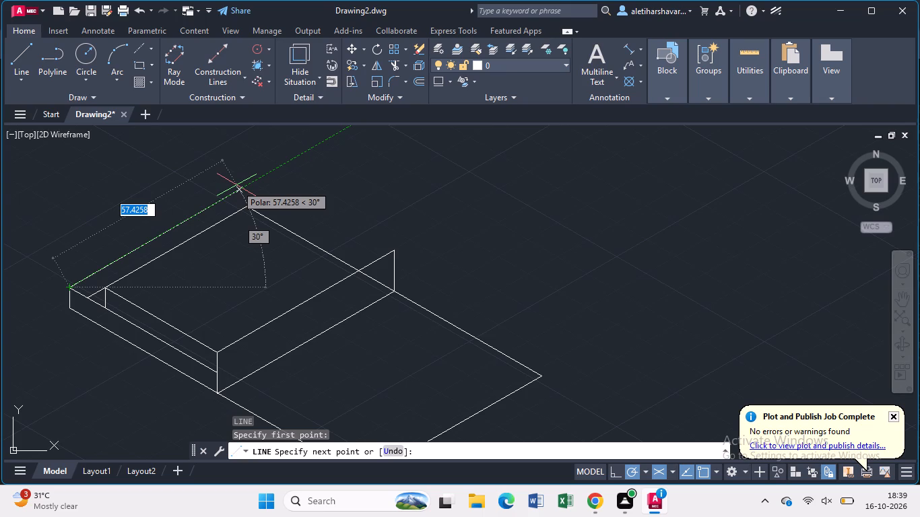
click(236, 185)
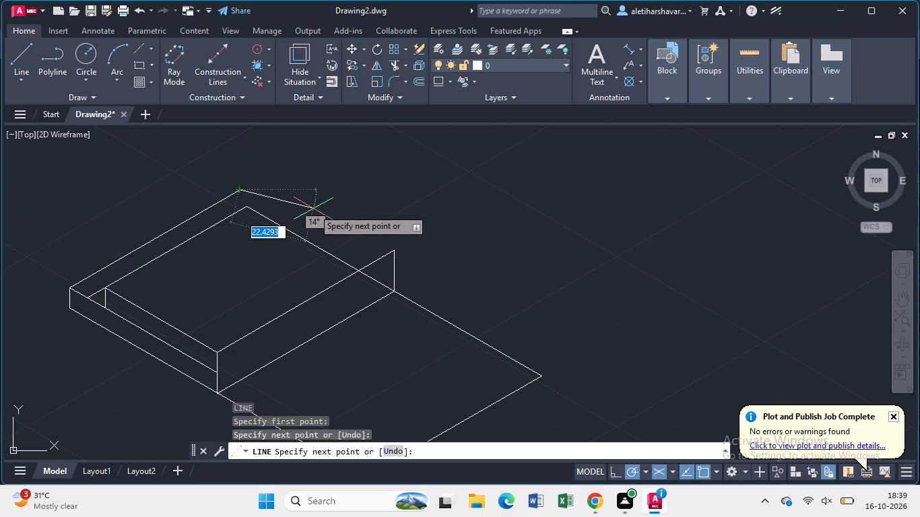
key(Escape)
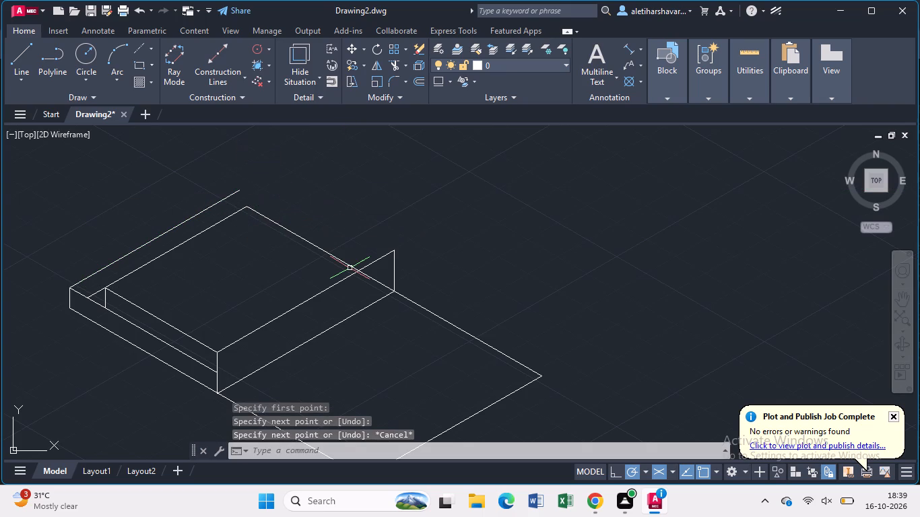
Extend the base's far long edge to meet the 30° line drawn from the low face's outer end.
text(ex)
key(Return)
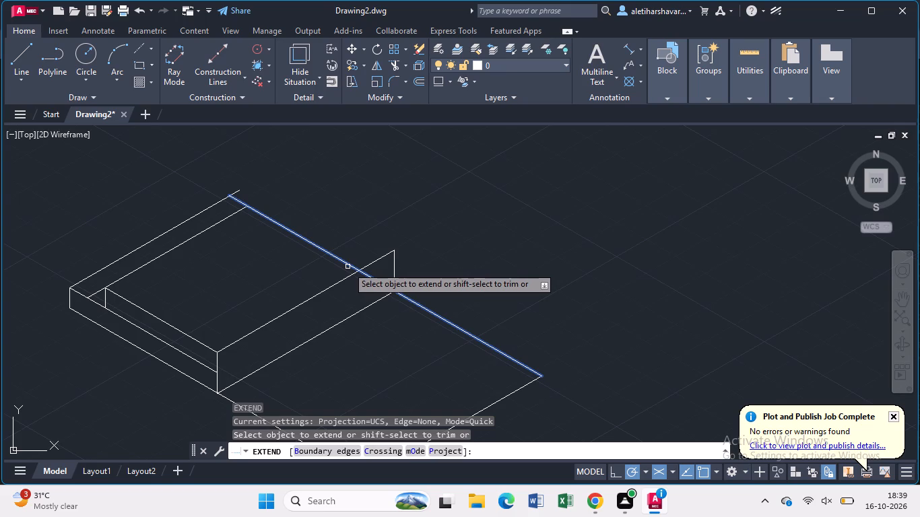
click(347, 266)
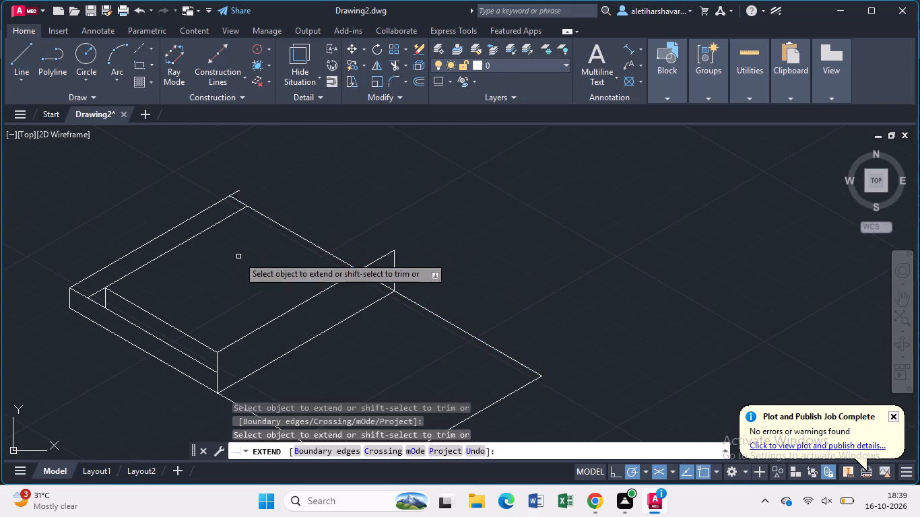
key(Escape)
Trim the 30° line's overhang past the extended far edge, and remove the parallel inner base edge including its leftover stub.
text(tr)
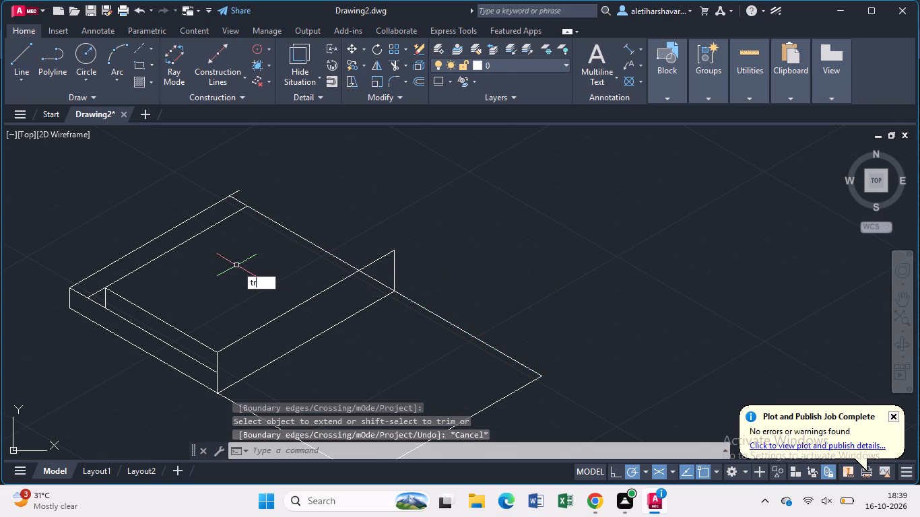
key(Return)
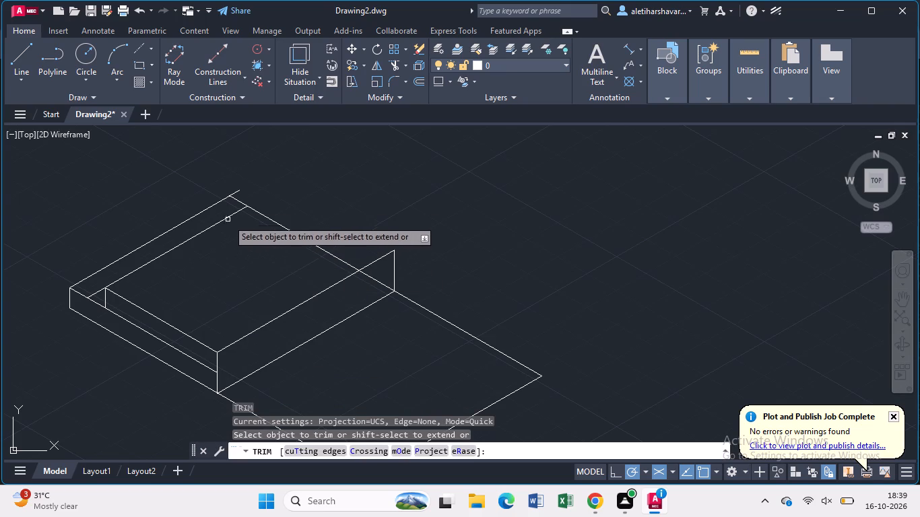
click(238, 193)
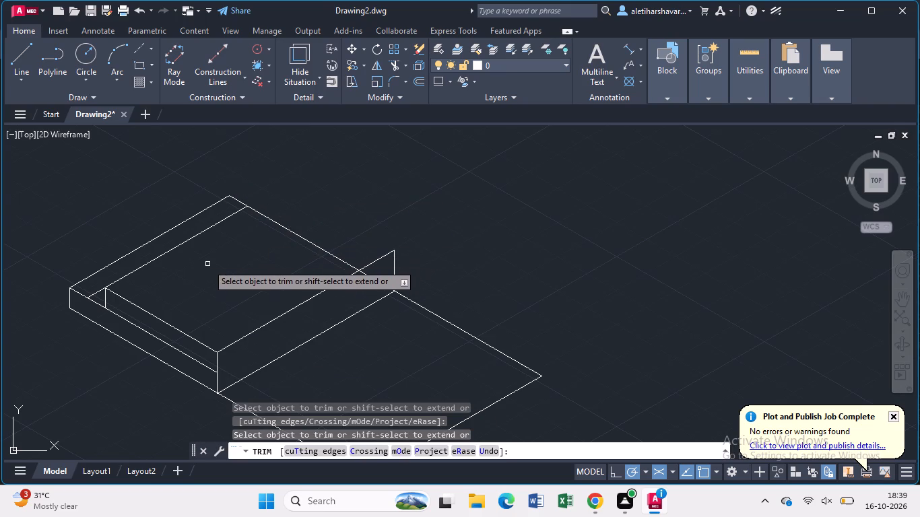
click(182, 246)
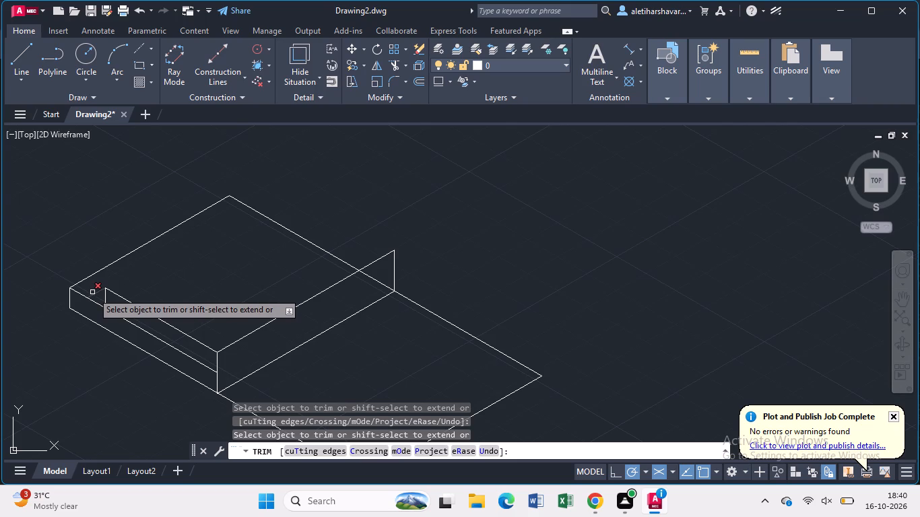
click(92, 292)
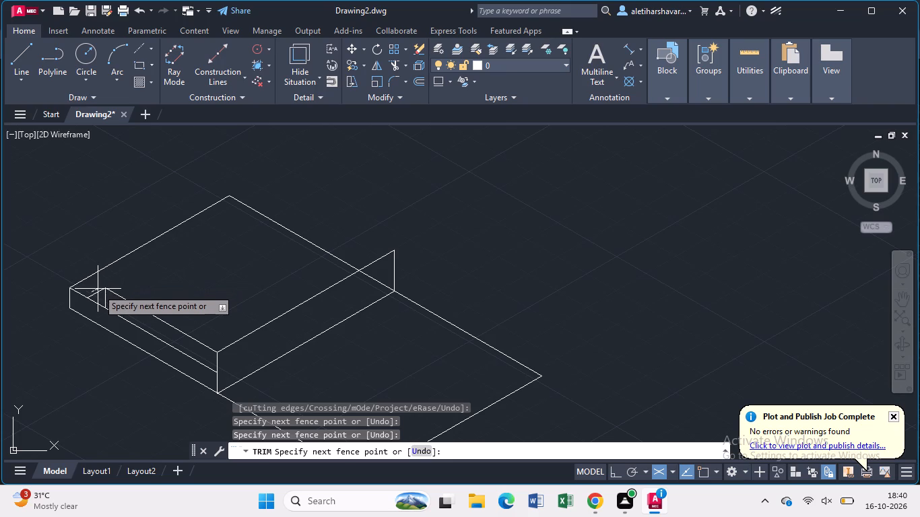
click(98, 295)
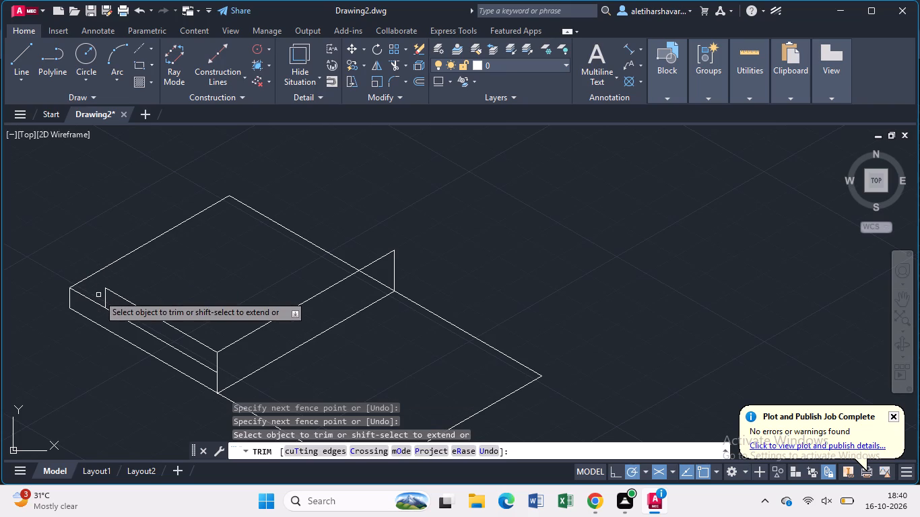
key(Escape)
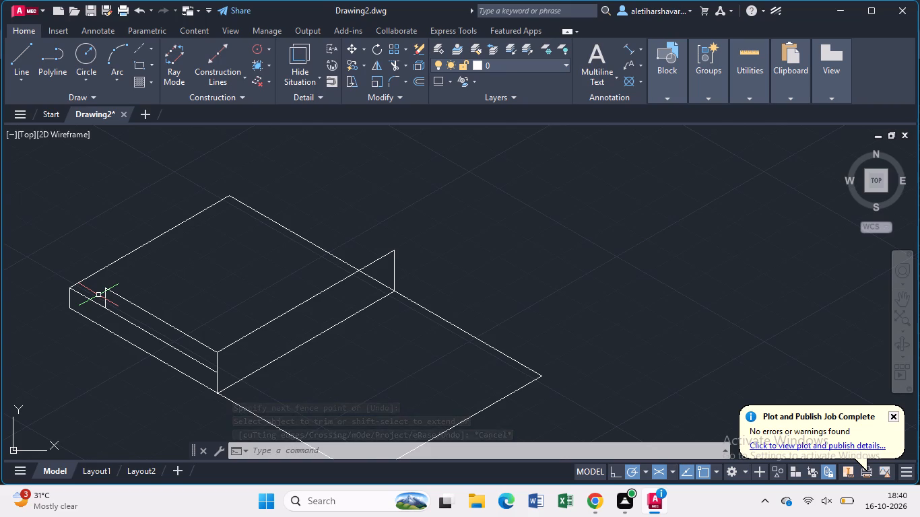
Trim the low step's edge between the short vertical and the upright face's near vertical edge.
text(tr)
key(Return)
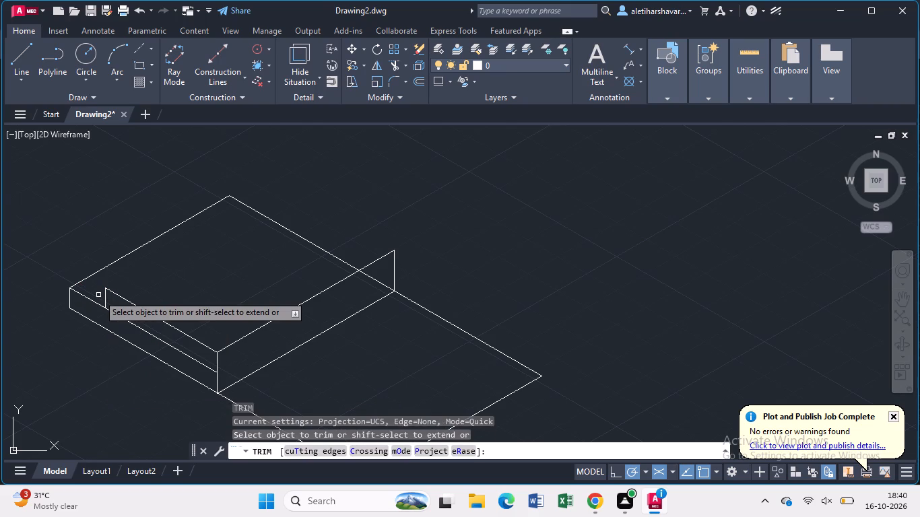
click(145, 331)
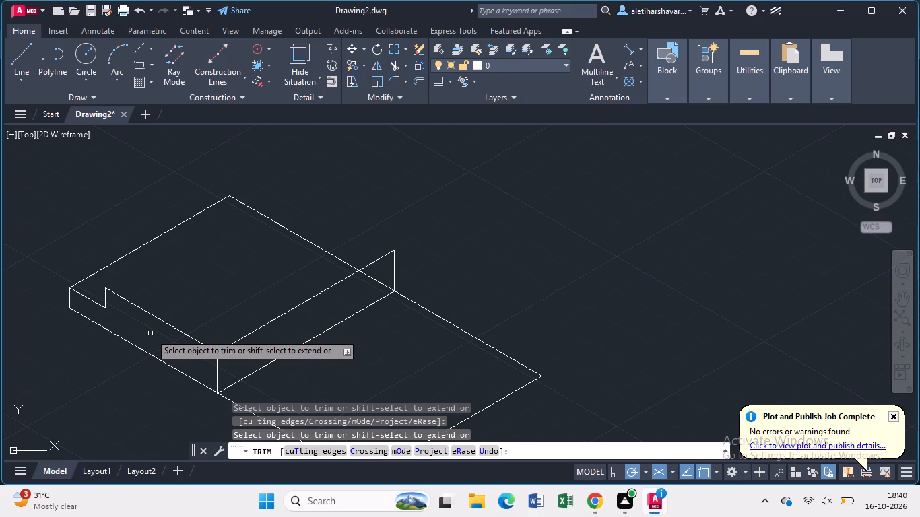
key(Escape)
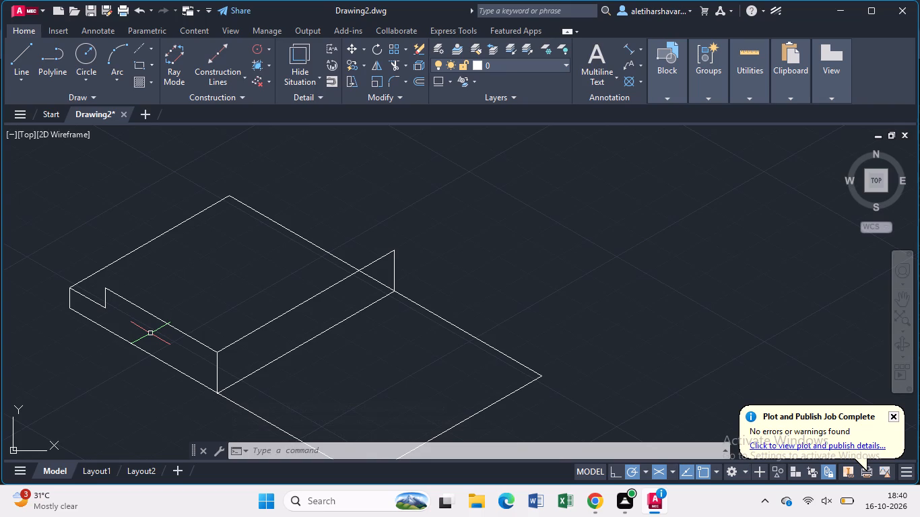
From the upright face's near top corner, draw 12 at 150°, 60 at 30°, and a closing line to its far top corner.
key(l)
key(Return)
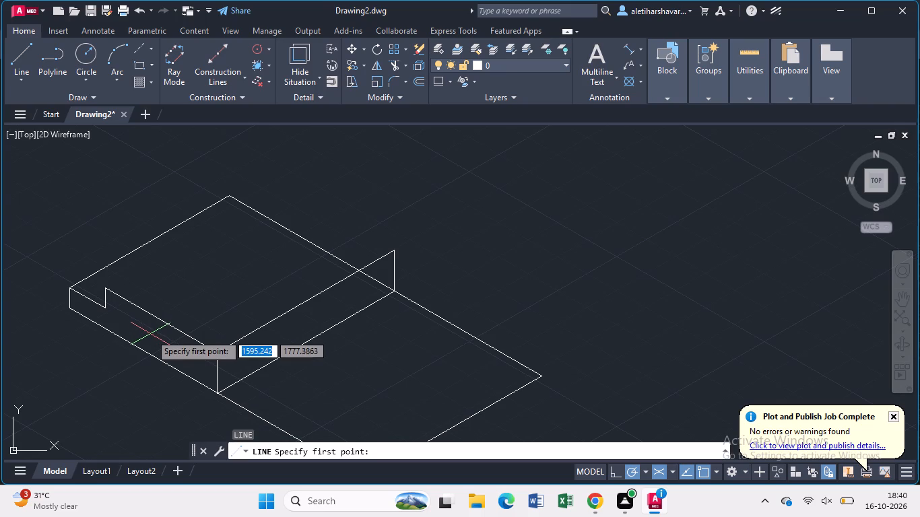
click(216, 349)
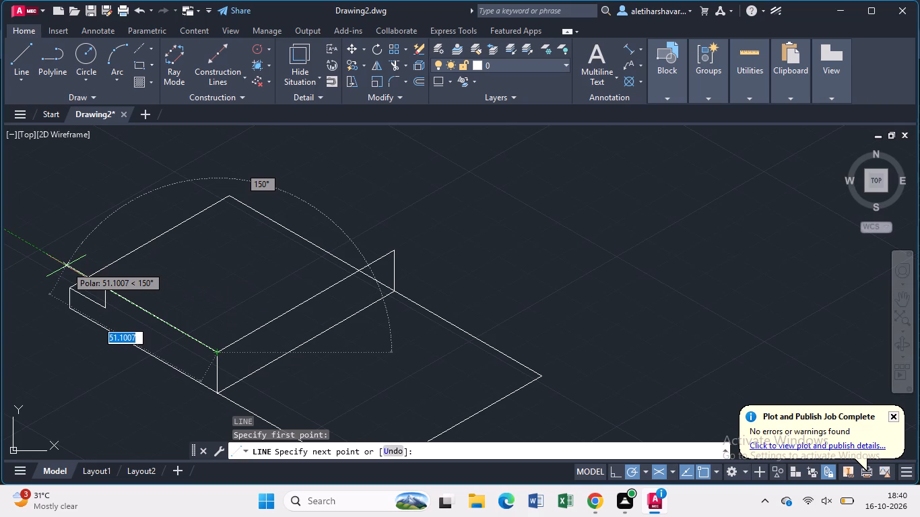
text(12)
key(Return)
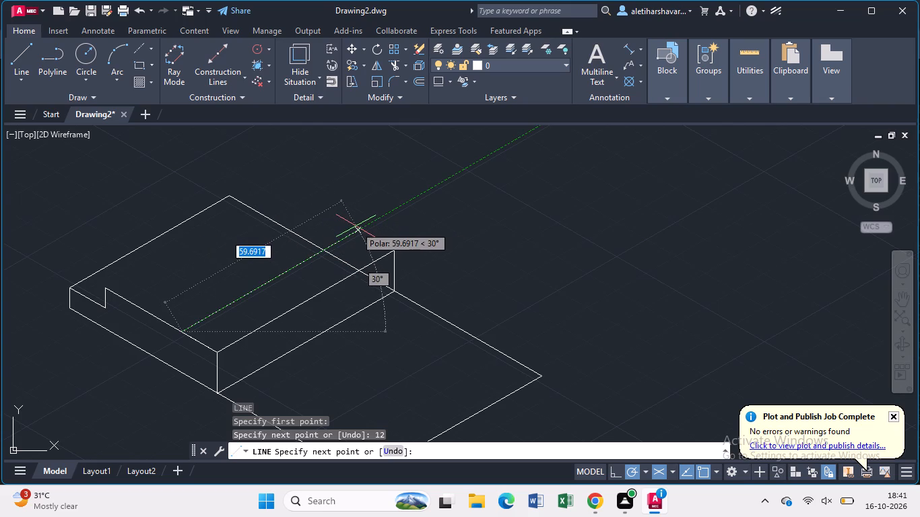
text(60)
key(Return)
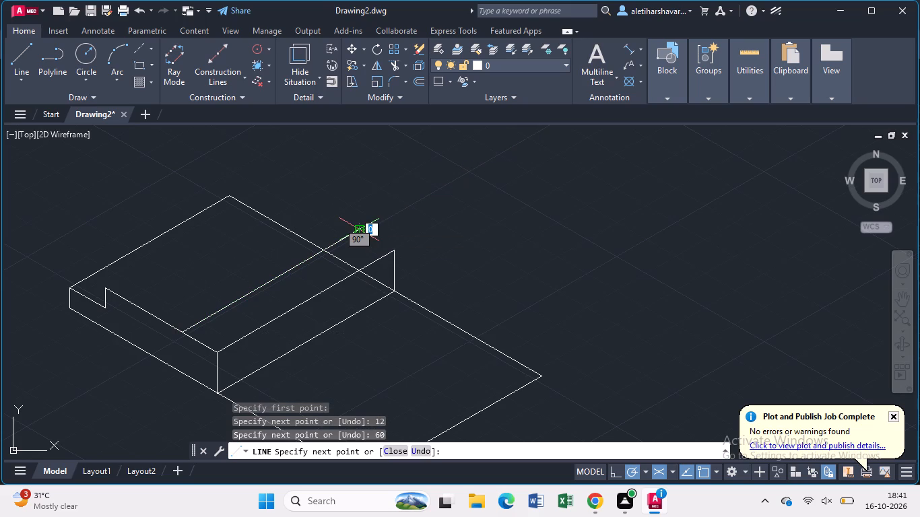
click(398, 252)
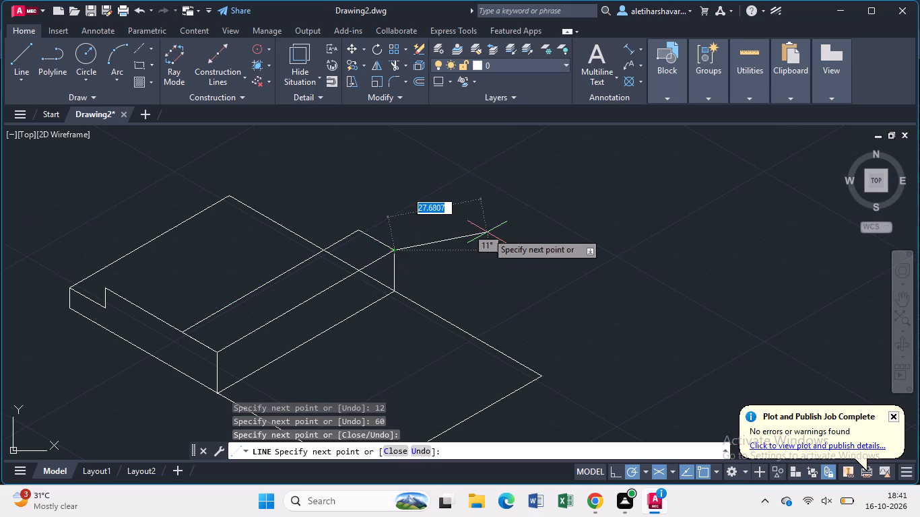
key(Escape)
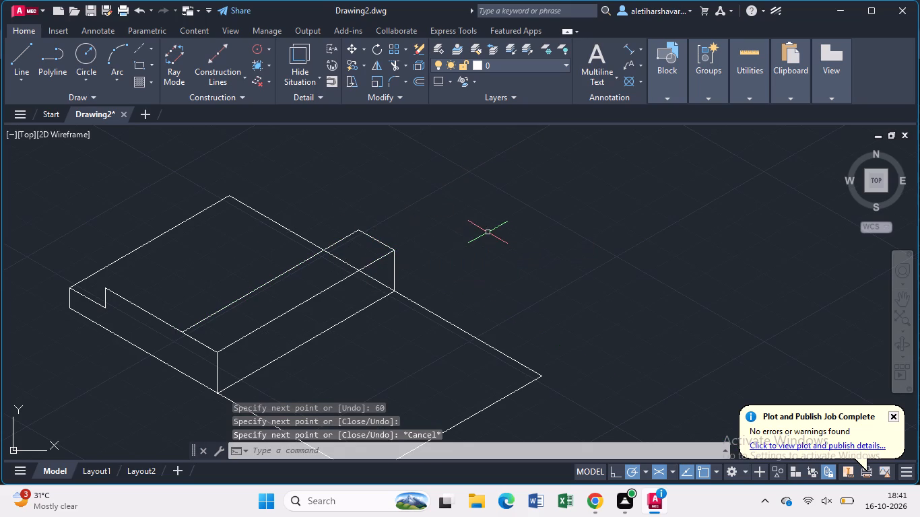
Trim the two portions of the base's far long edge hidden behind the upright face and its 12-wide top.
text(tr)
key(Return)
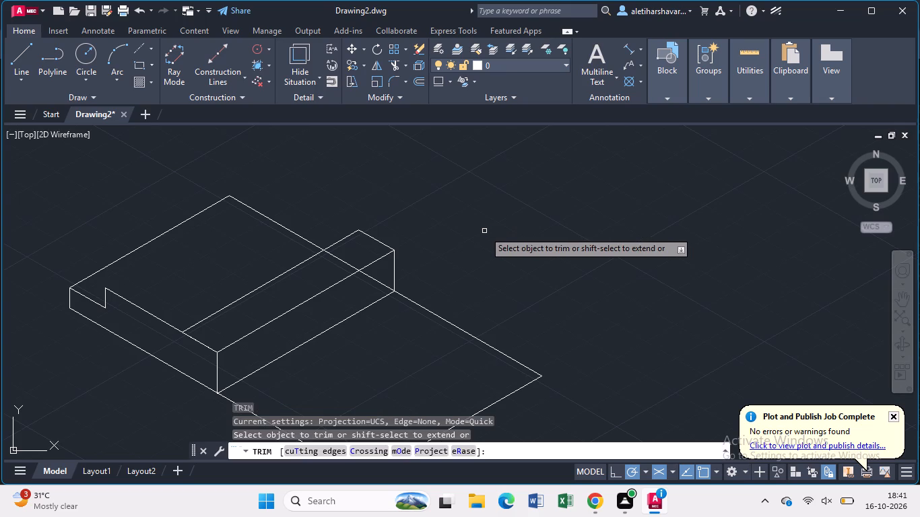
click(381, 284)
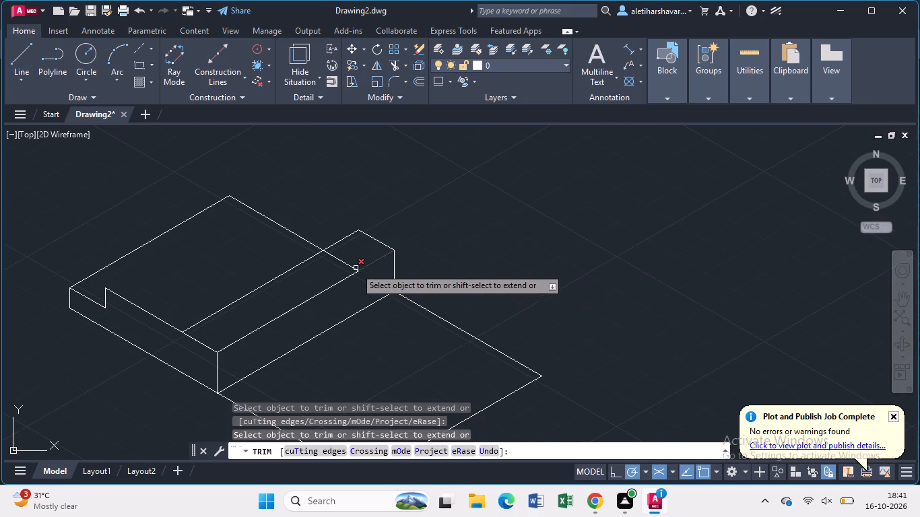
click(349, 266)
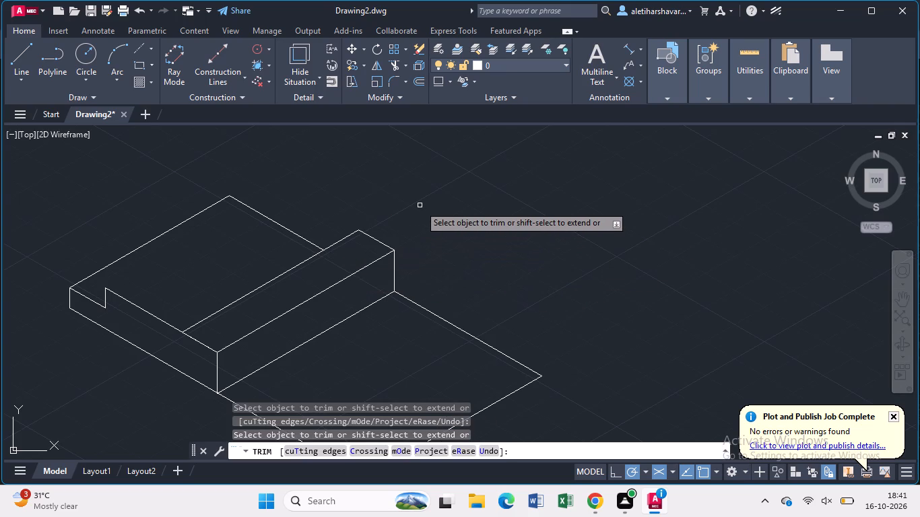
key(Escape)
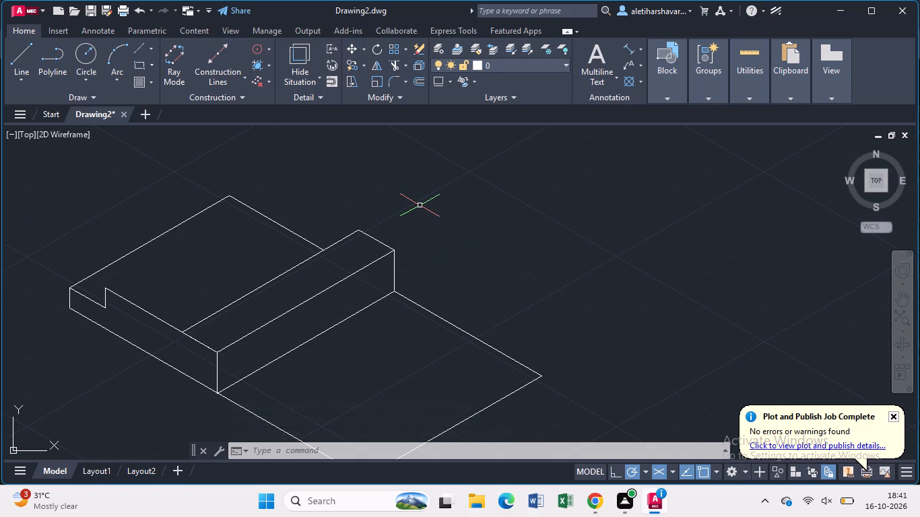
key(Escape)
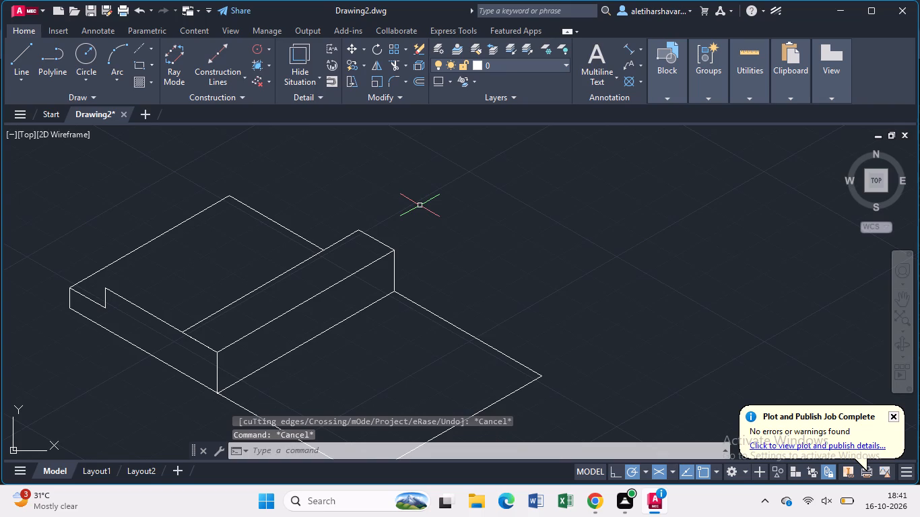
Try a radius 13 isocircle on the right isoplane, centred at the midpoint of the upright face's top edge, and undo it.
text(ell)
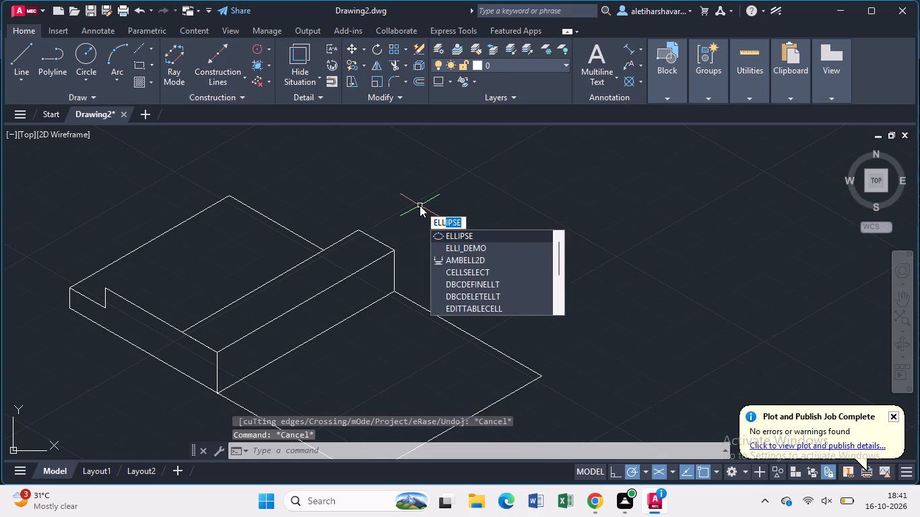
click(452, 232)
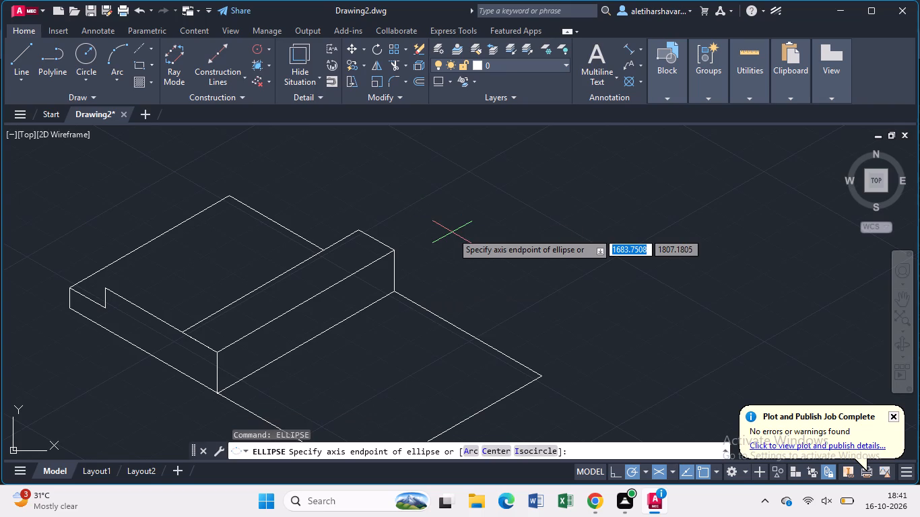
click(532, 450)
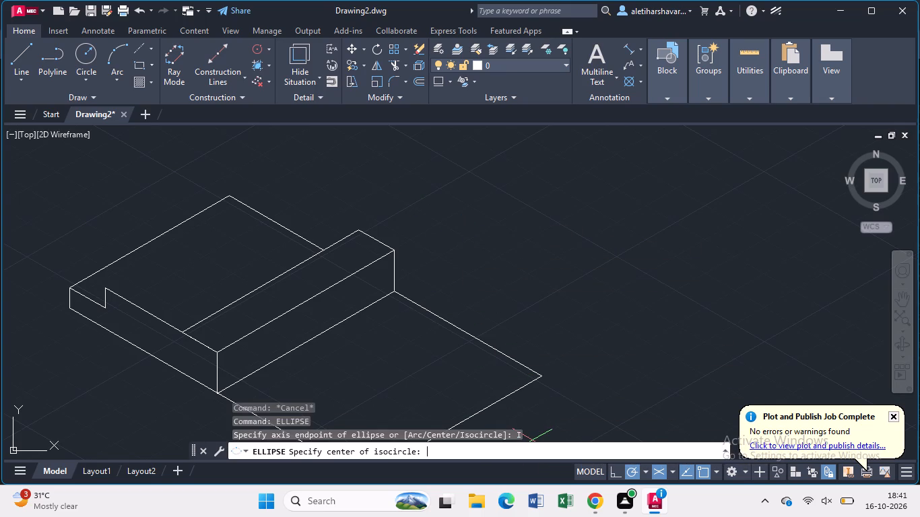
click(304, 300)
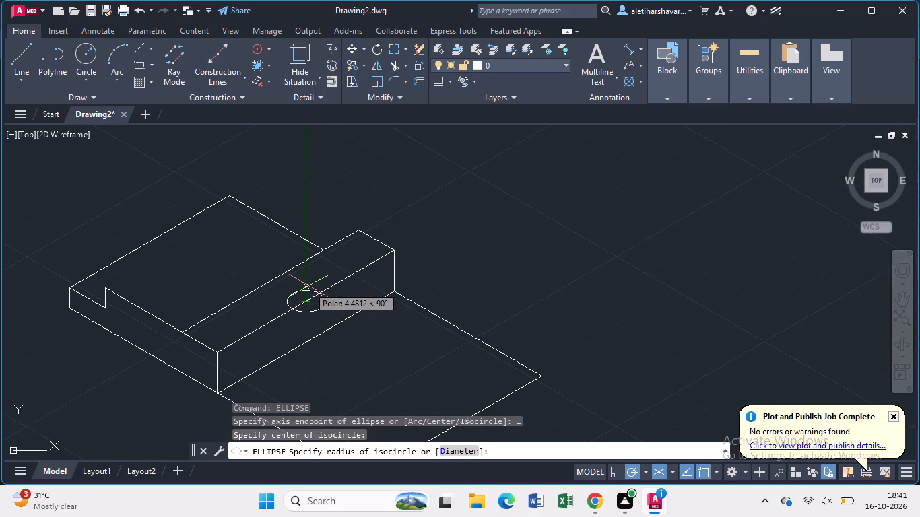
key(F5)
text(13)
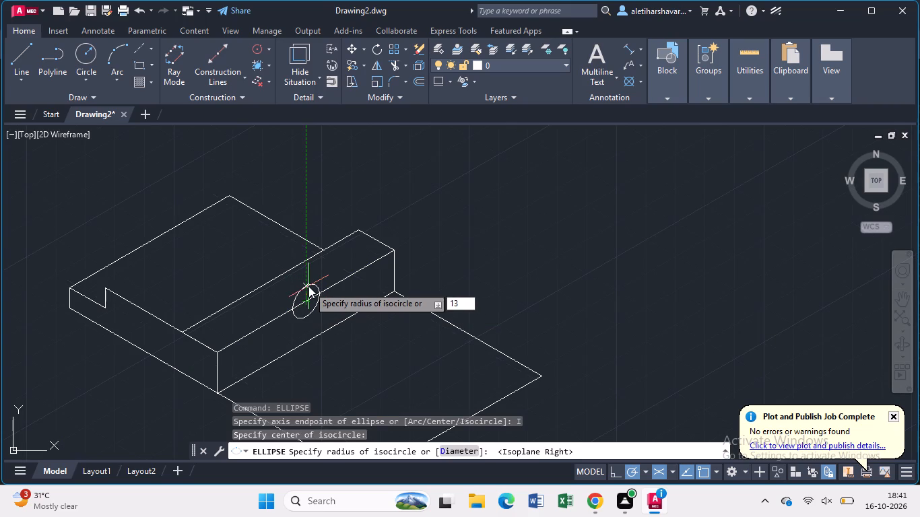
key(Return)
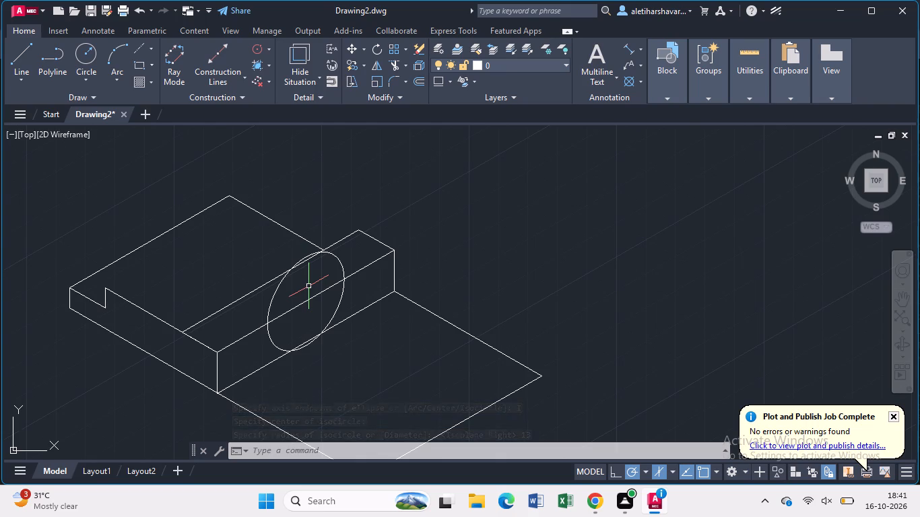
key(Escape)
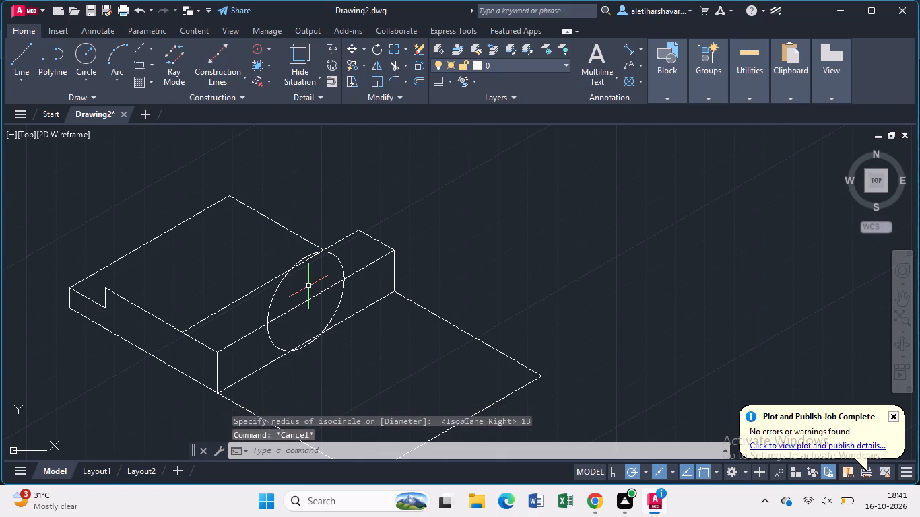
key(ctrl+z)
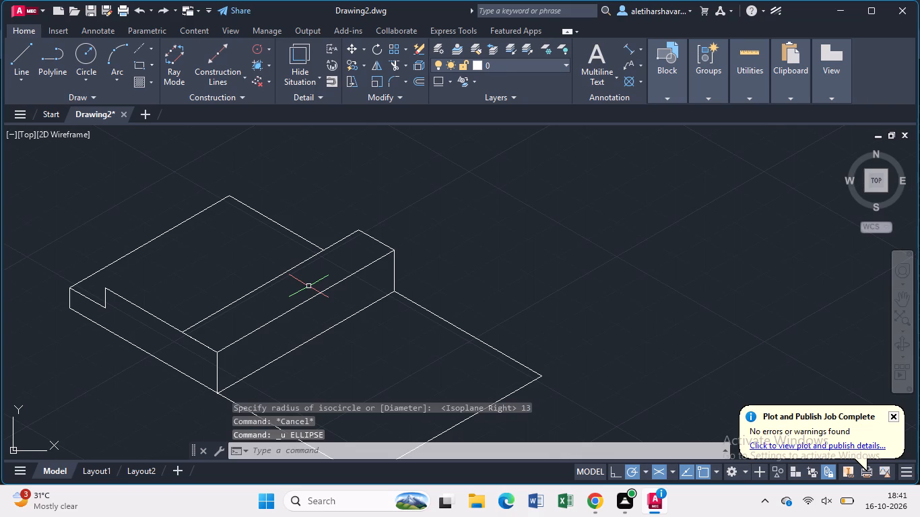
From the upright face's near bottom corner, draw 13 at 90°, 60 at 30°, and a closing line to its far bottom corner.
key(l)
key(Return)
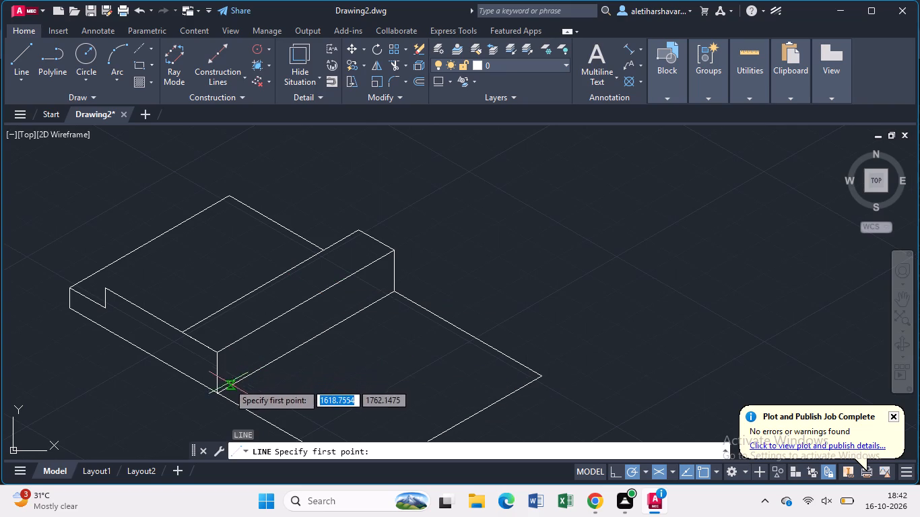
click(218, 392)
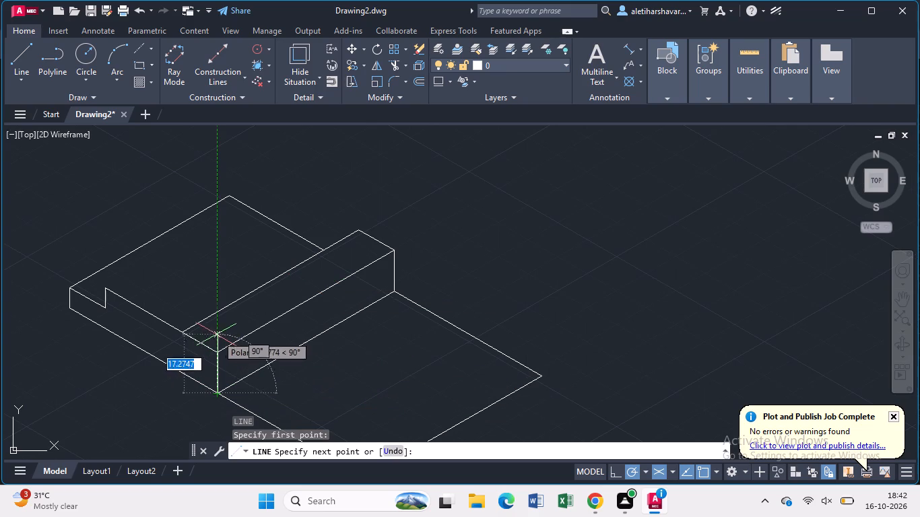
text(13)
key(Return)
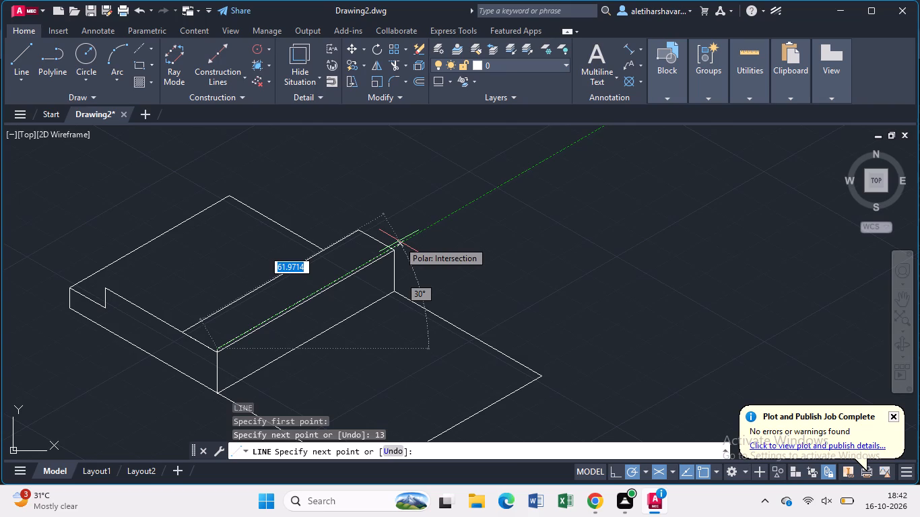
text(60)
key(Return)
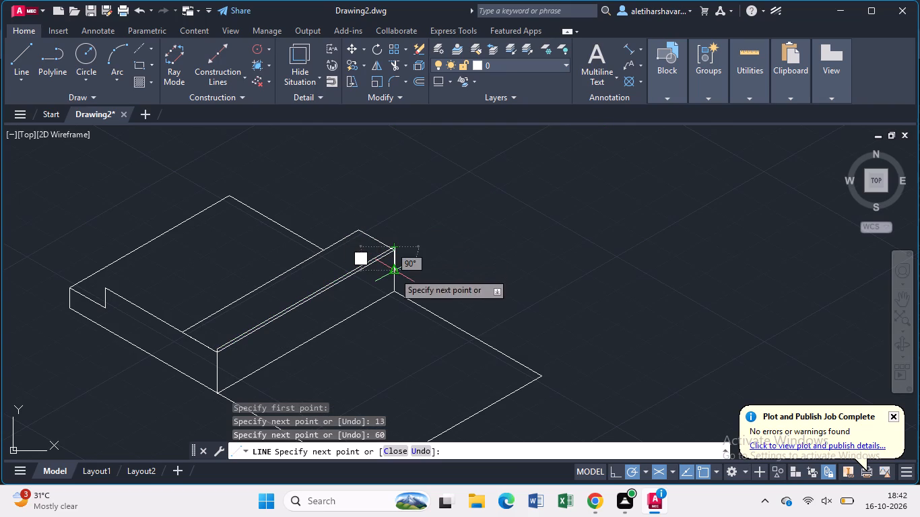
click(396, 292)
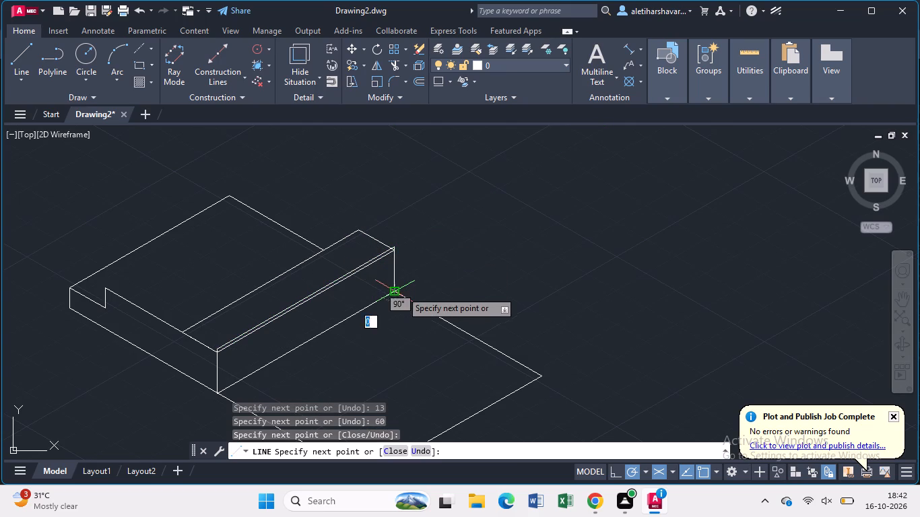
key(Escape)
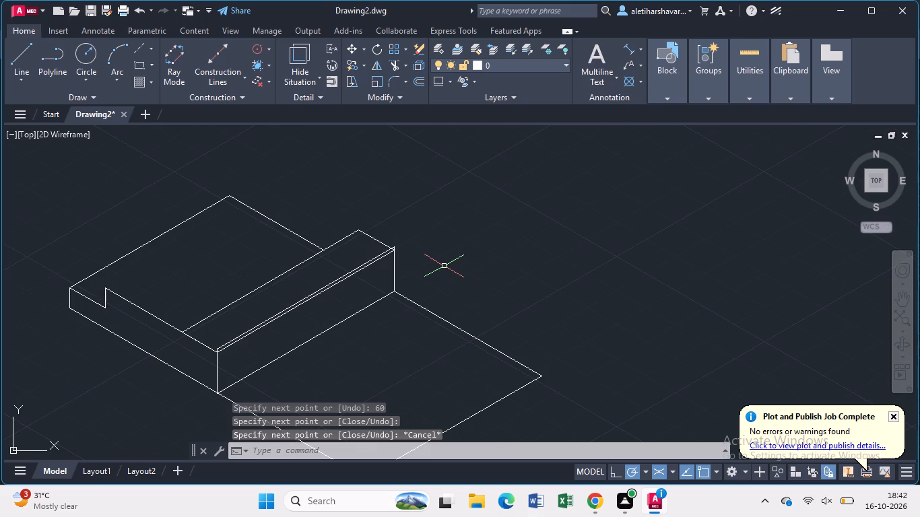
Trim away the upright face's old lower top edge, the 12-wide top's outline and the low step's sloping edge.
scroll(441, 262, up, 2)
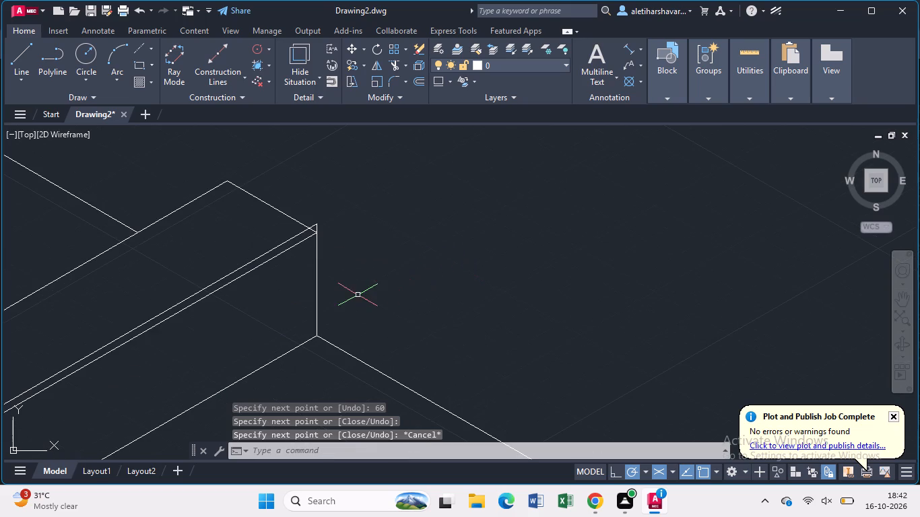
middle_drag(357, 295, 597, 234)
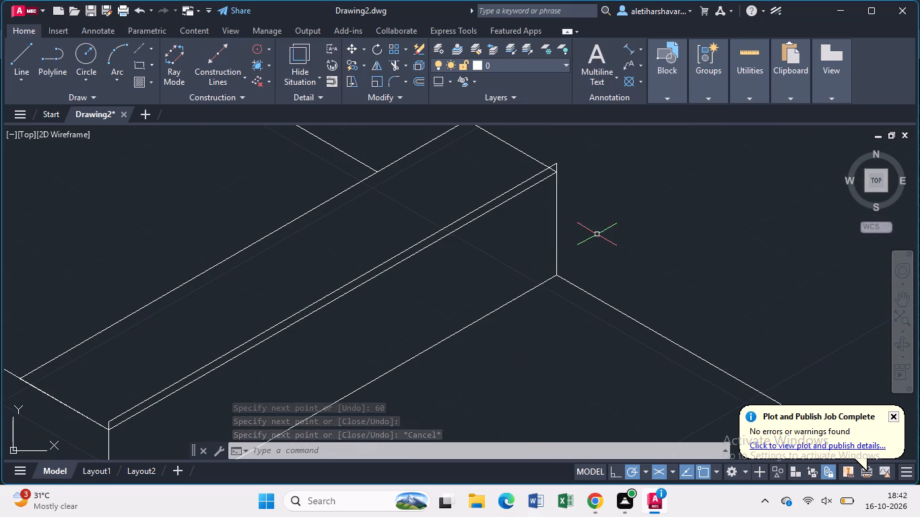
text(tr)
key(Return)
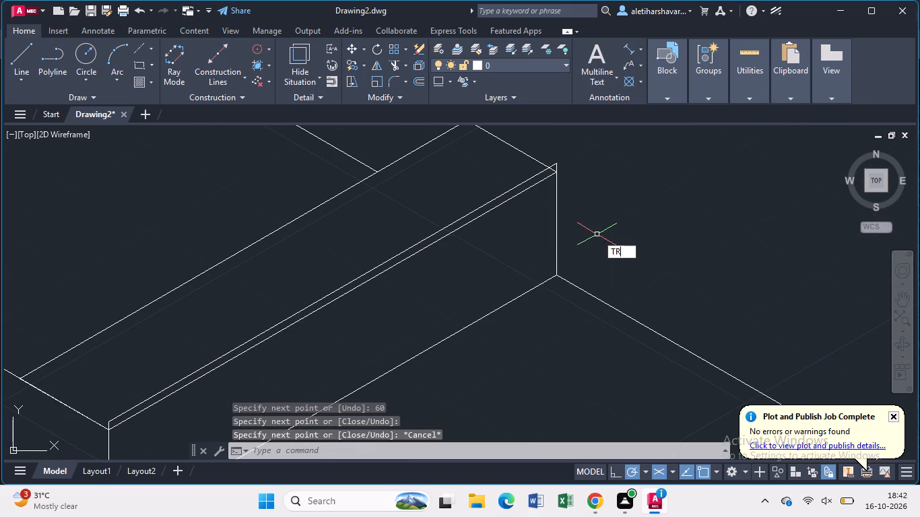
click(478, 219)
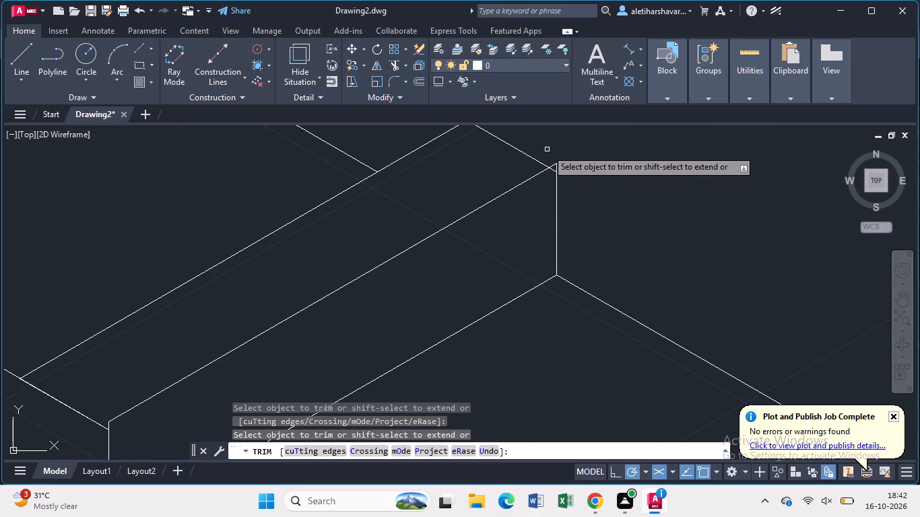
scroll(549, 151, down, 1)
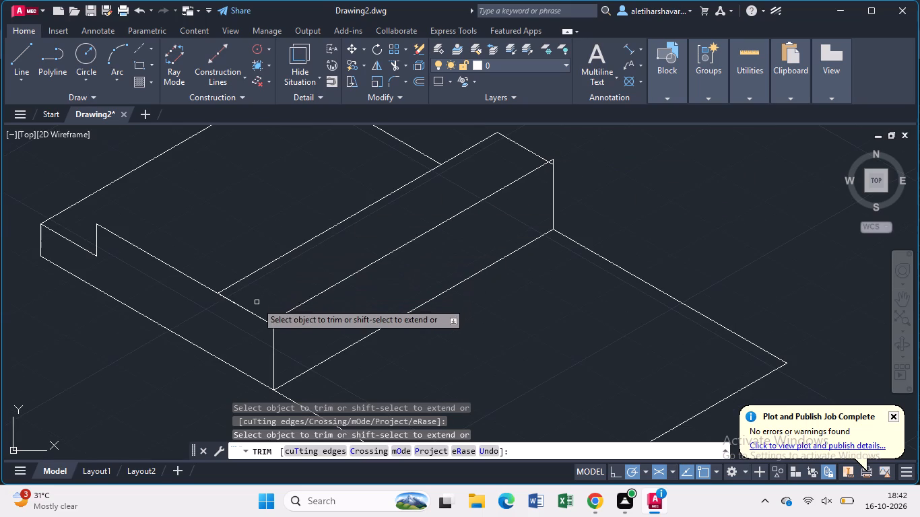
click(253, 312)
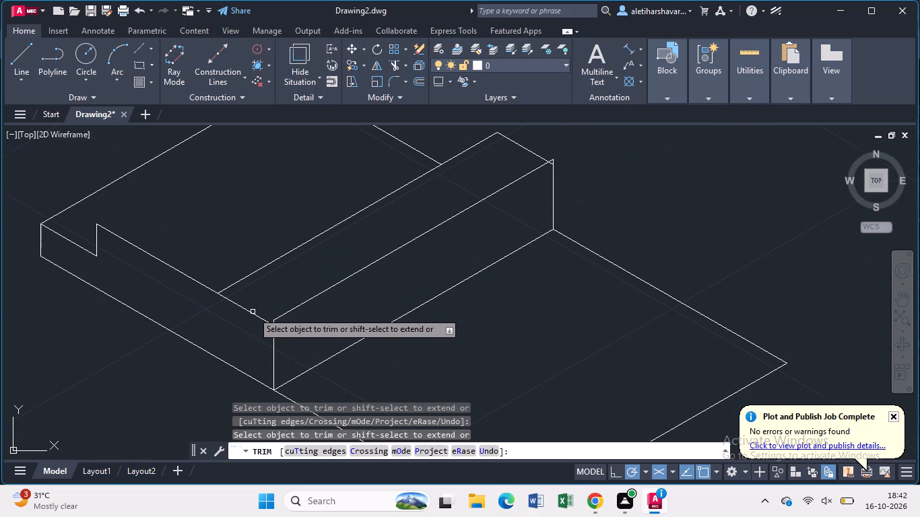
click(252, 313)
click(236, 280)
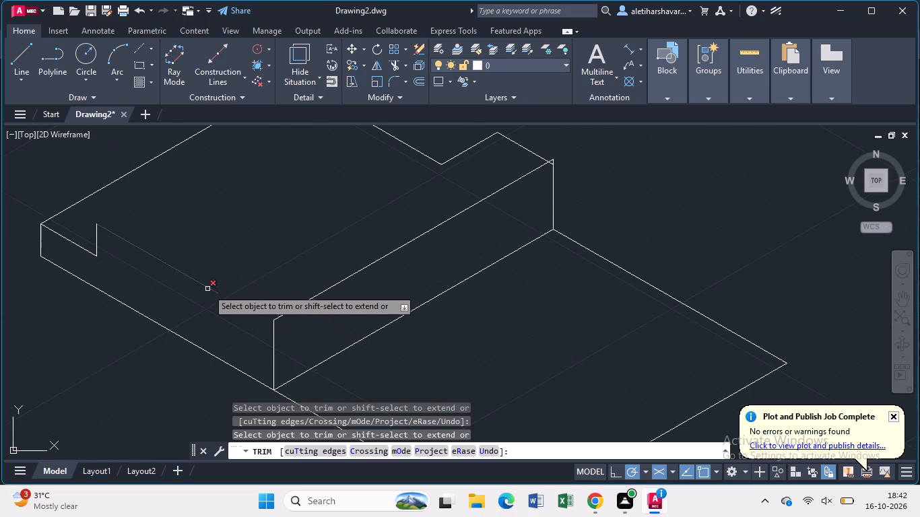
click(207, 289)
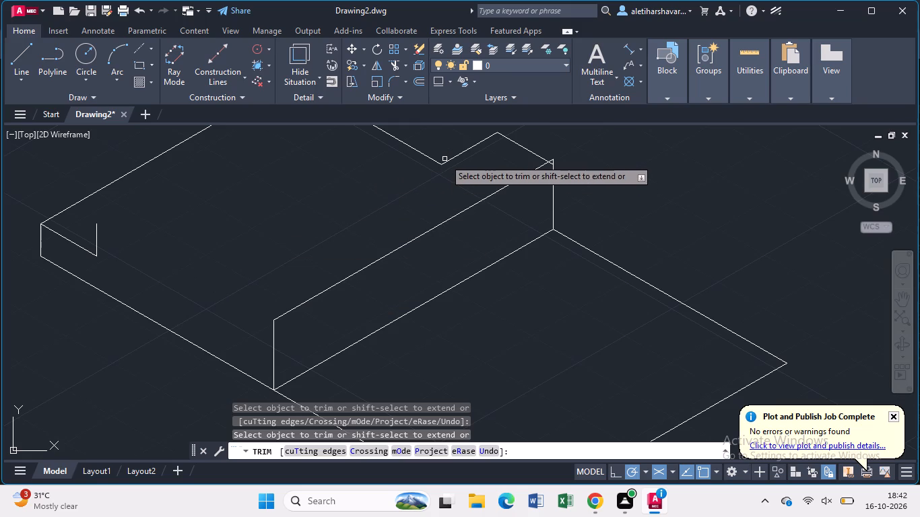
click(449, 159)
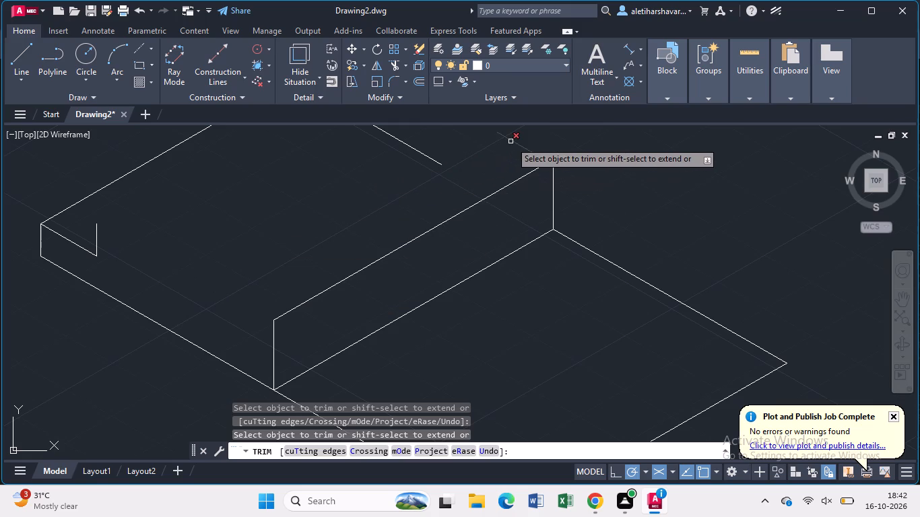
click(511, 141)
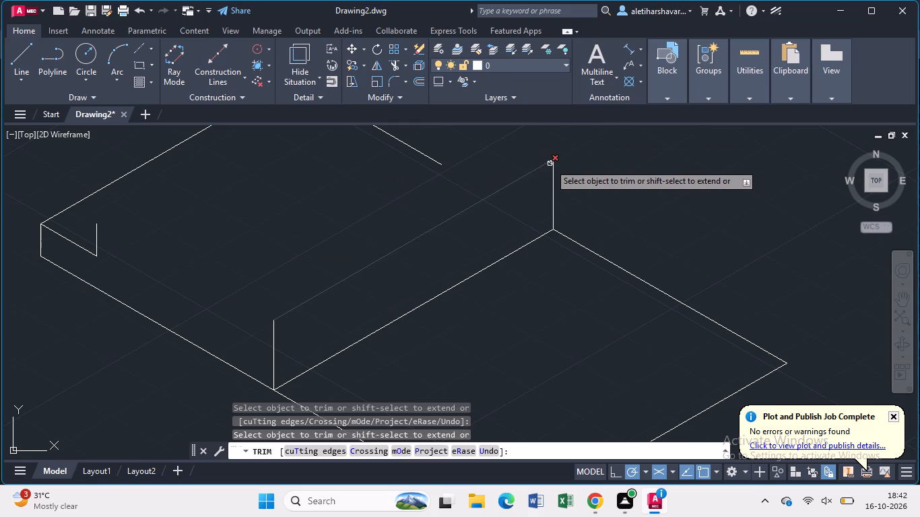
click(550, 164)
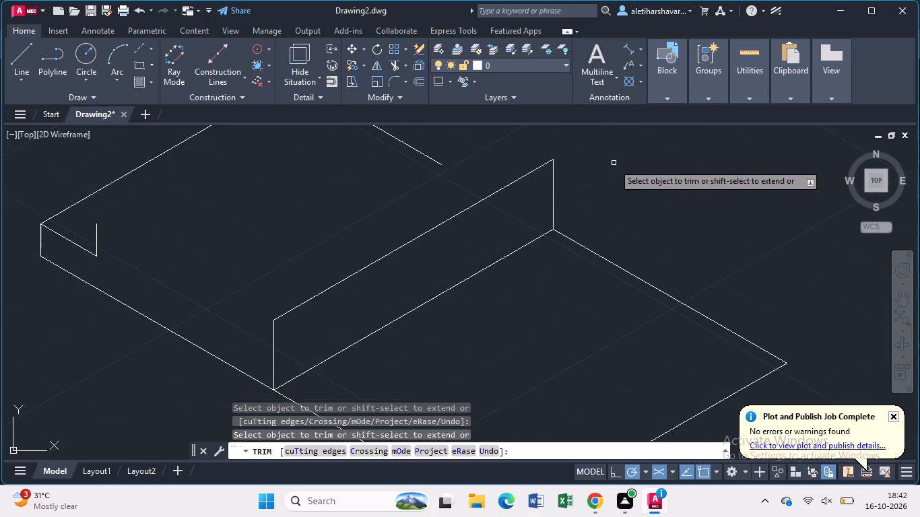
key(Escape)
Draw a 38 line at 150° from the upright face's new near top corner.
key(l)
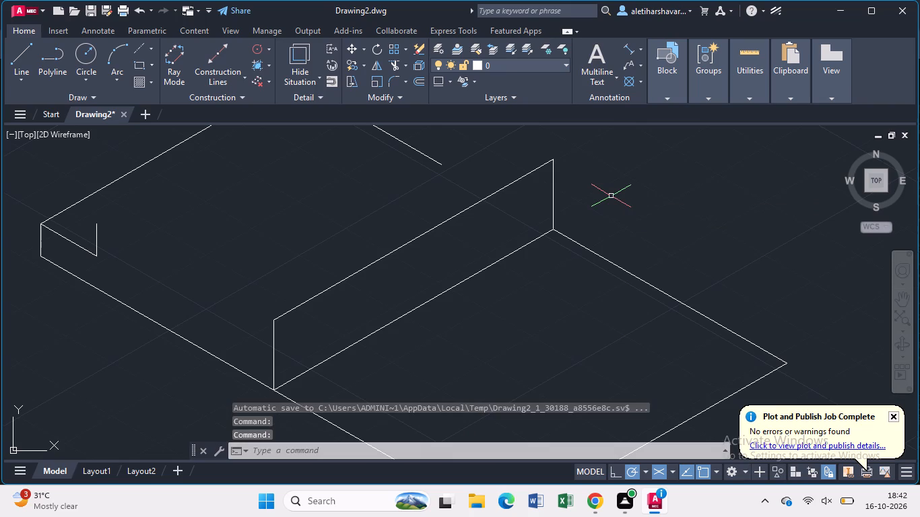
key(Return)
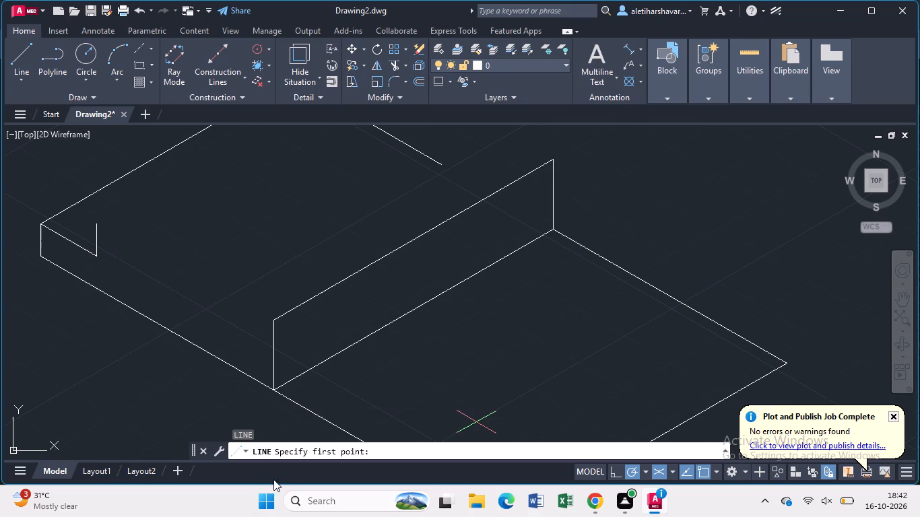
click(273, 319)
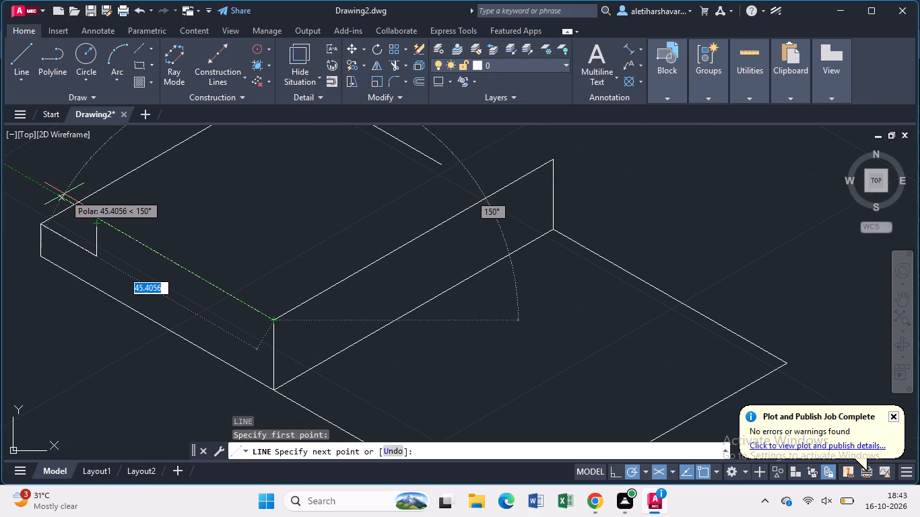
text(38)
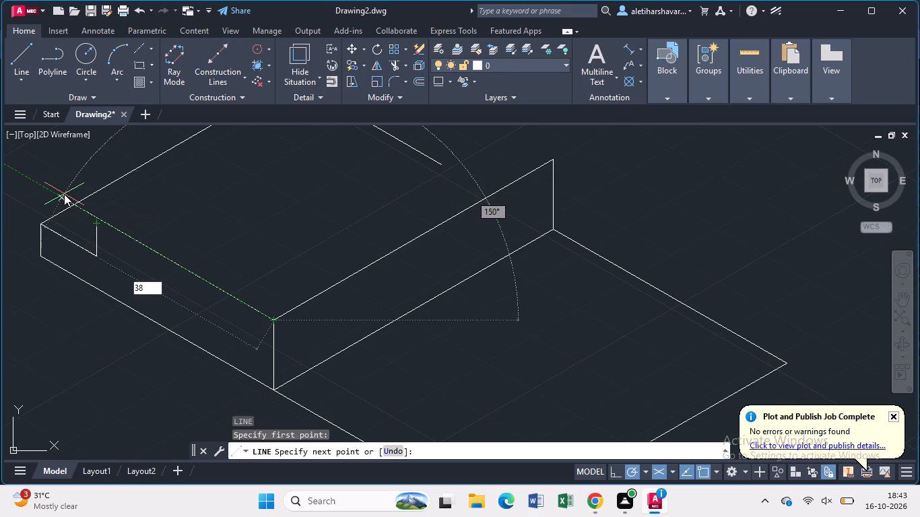
key(Return)
key(Escape)
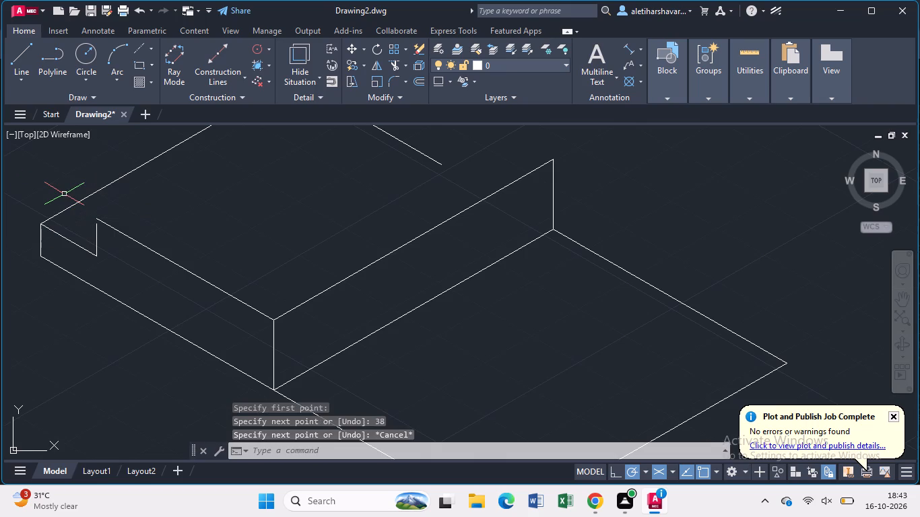
Extend the low step's short vertical up to the new 38 line.
key(e)
key(x)
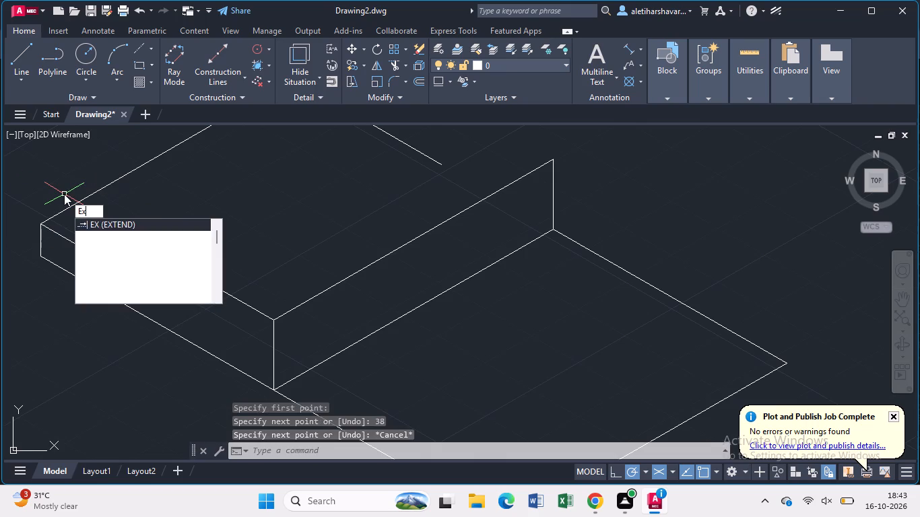
key(Return)
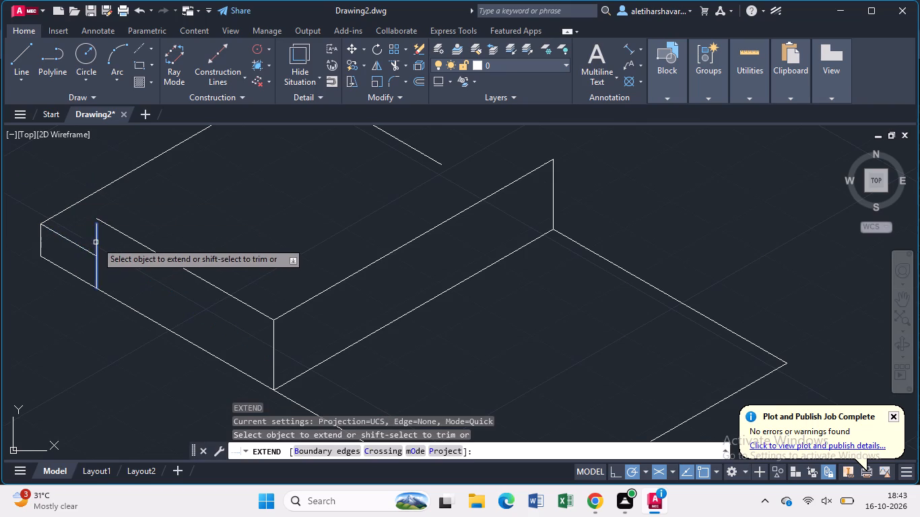
click(97, 236)
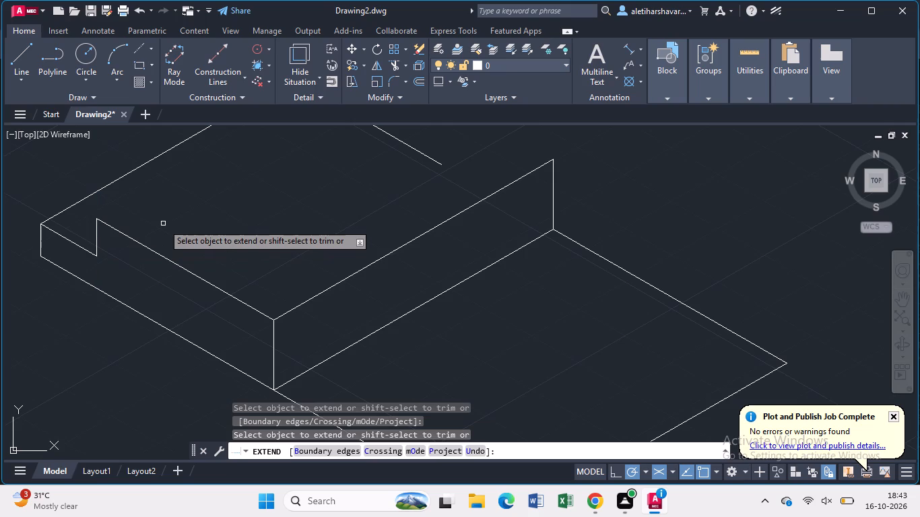
key(Escape)
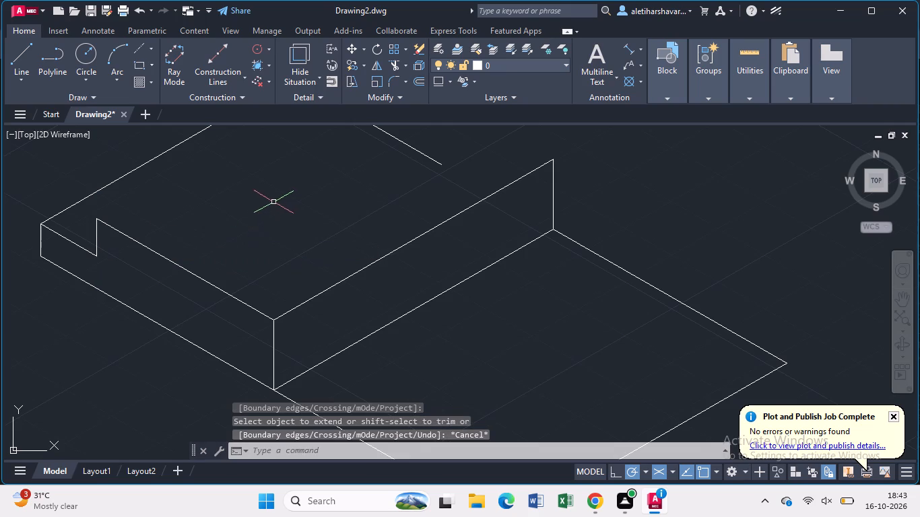
Draw a radius 13 isocircle in the right isoplane, centred on the midpoint of the upright face's top edge.
middle_drag(274, 202, 226, 263)
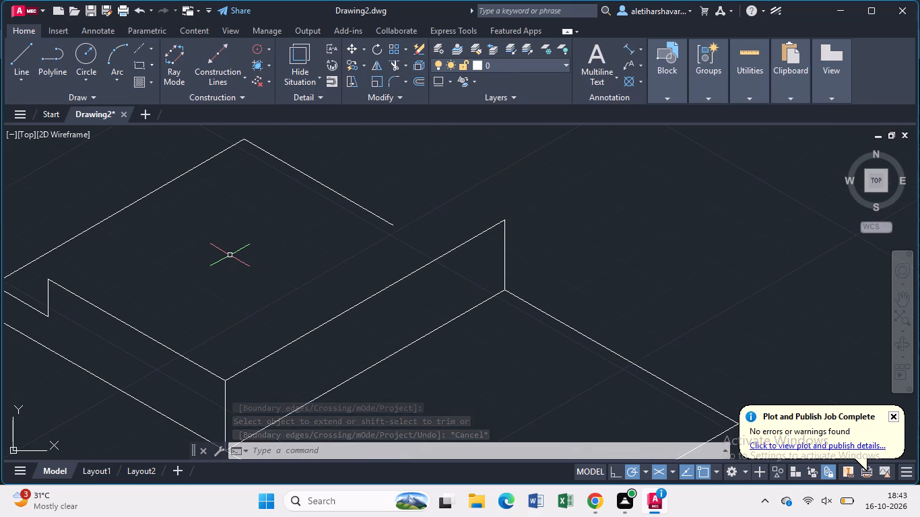
scroll(230, 255, down, 1)
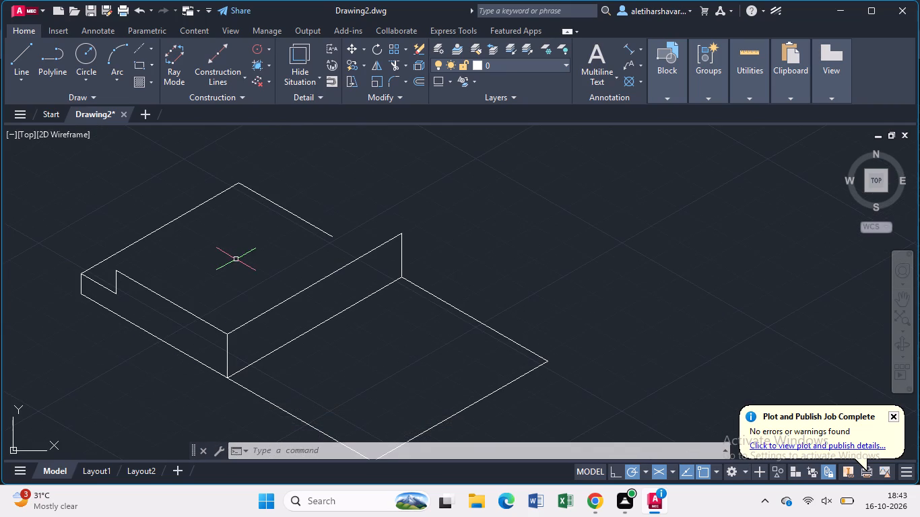
middle_drag(251, 272, 234, 225)
key(Escape)
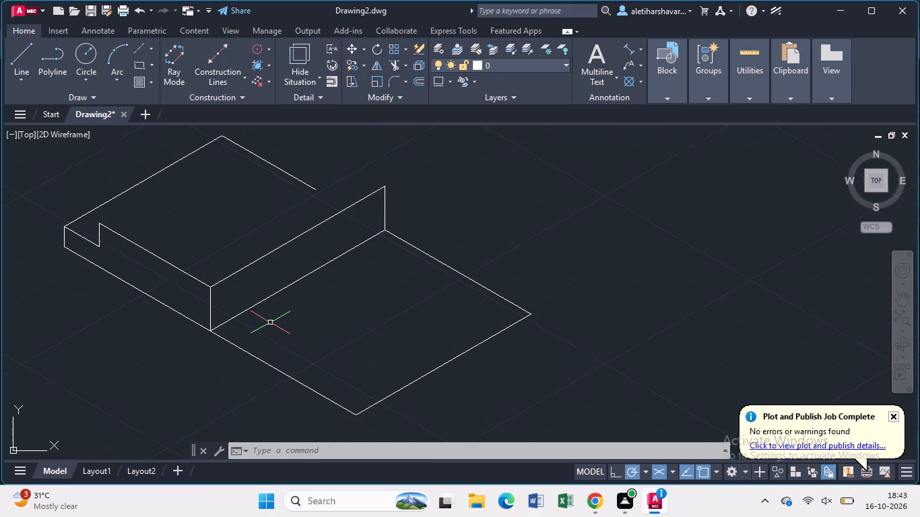
key(e)
text(ll)
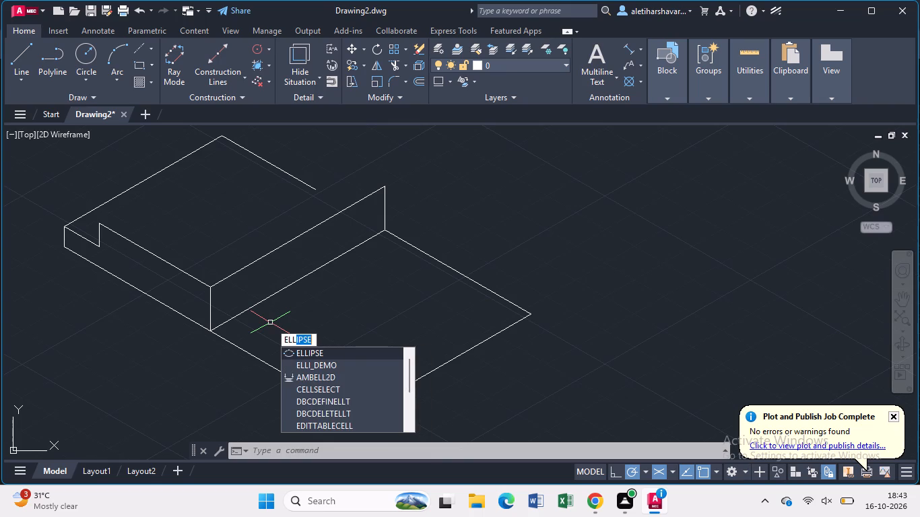
click(303, 351)
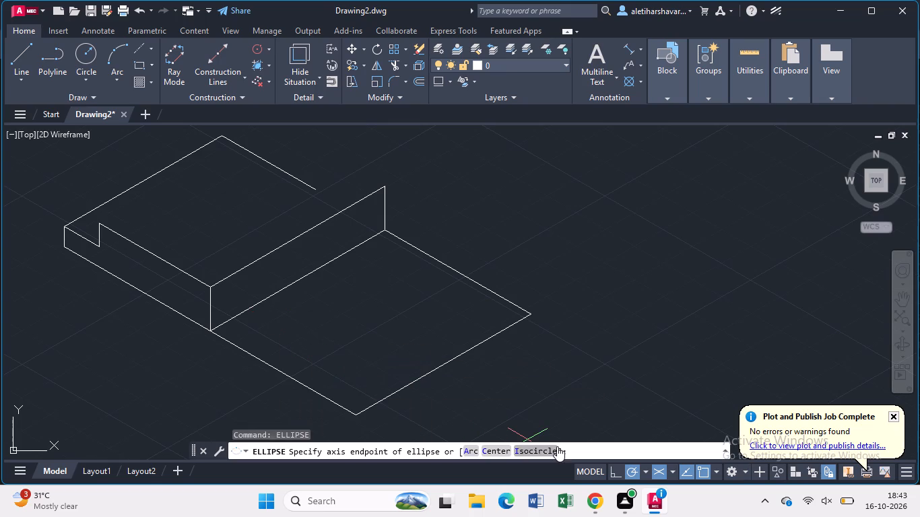
click(551, 449)
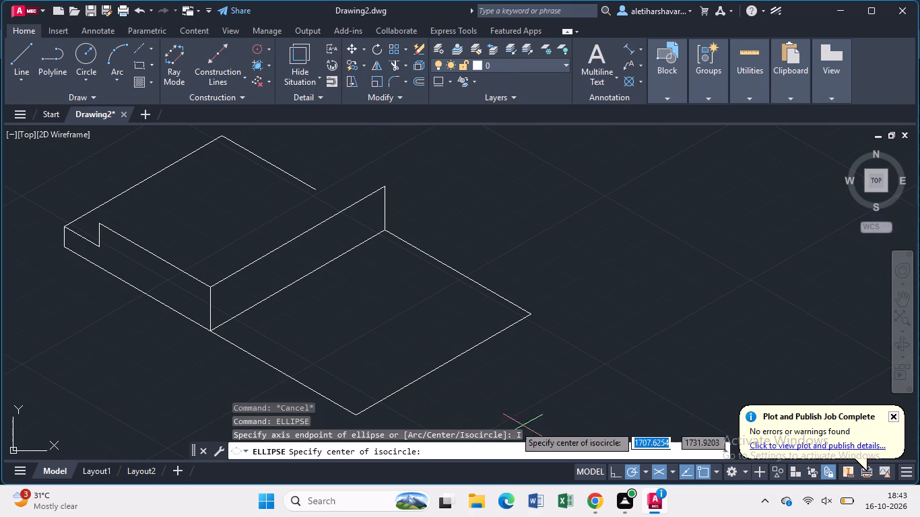
click(299, 236)
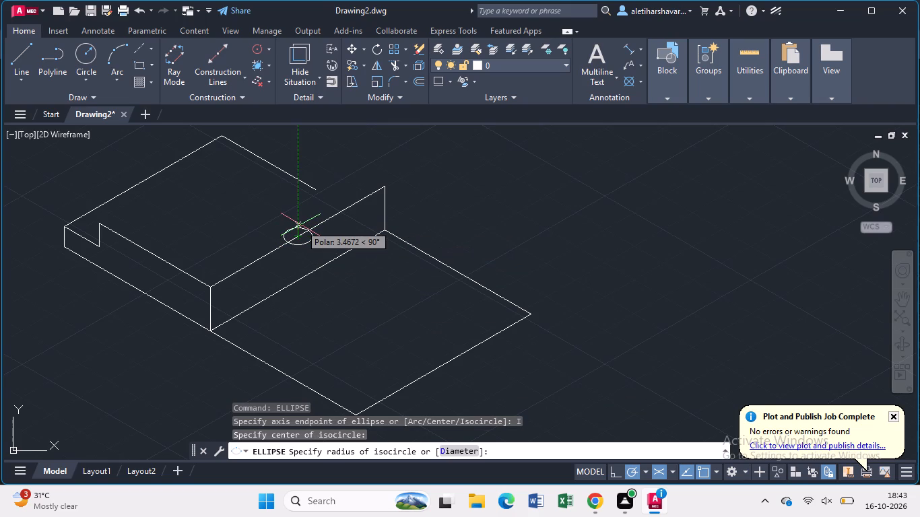
key(F5)
text(13)
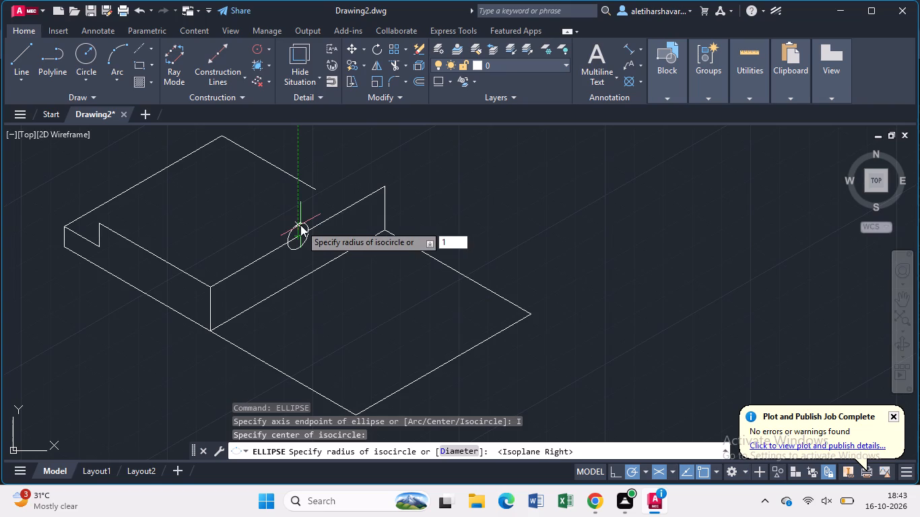
key(Return)
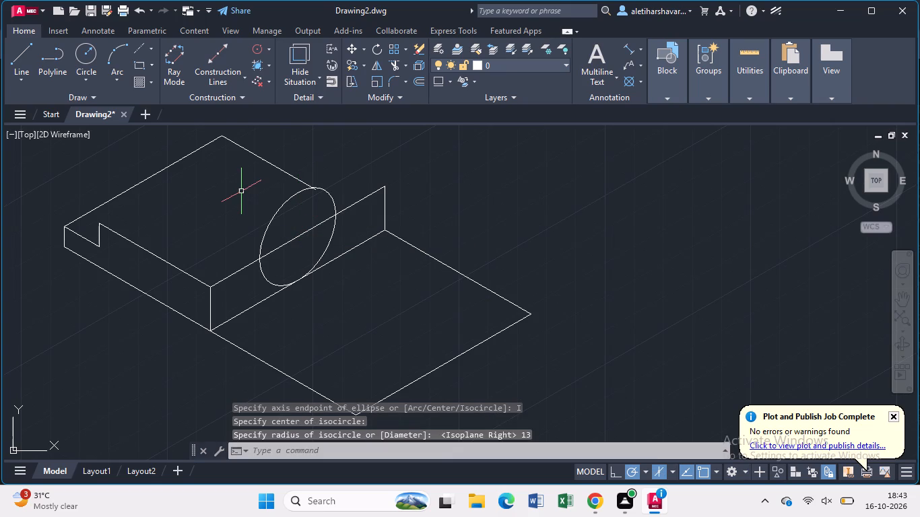
Trim away the half of the isocircle above the upright face's top edge.
text(tr)
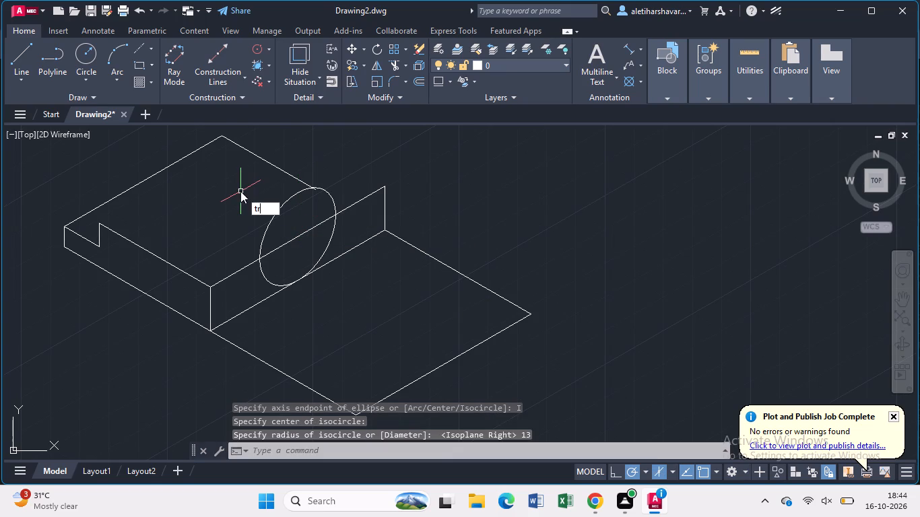
key(Return)
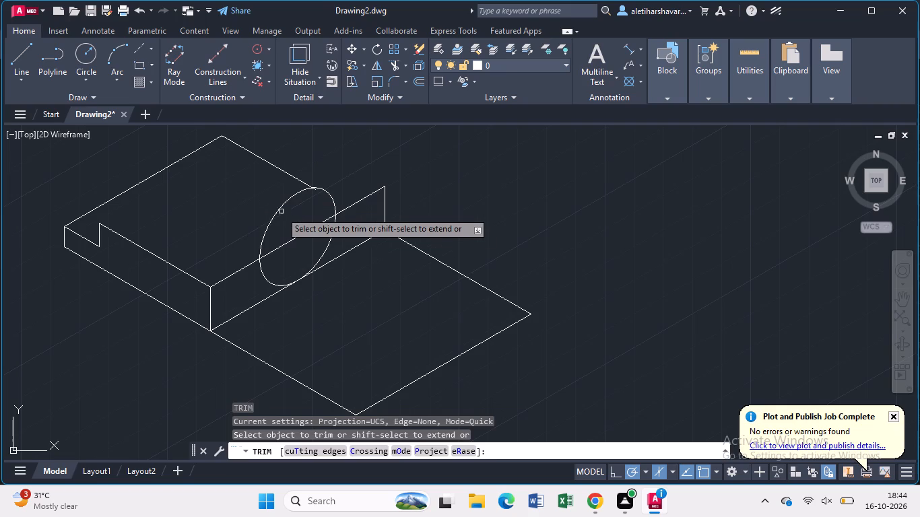
click(280, 210)
click(328, 196)
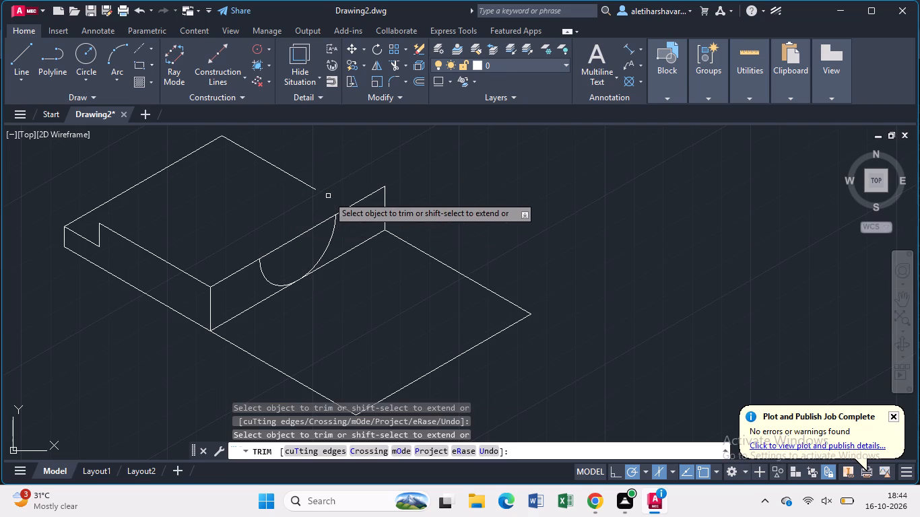
key(Escape)
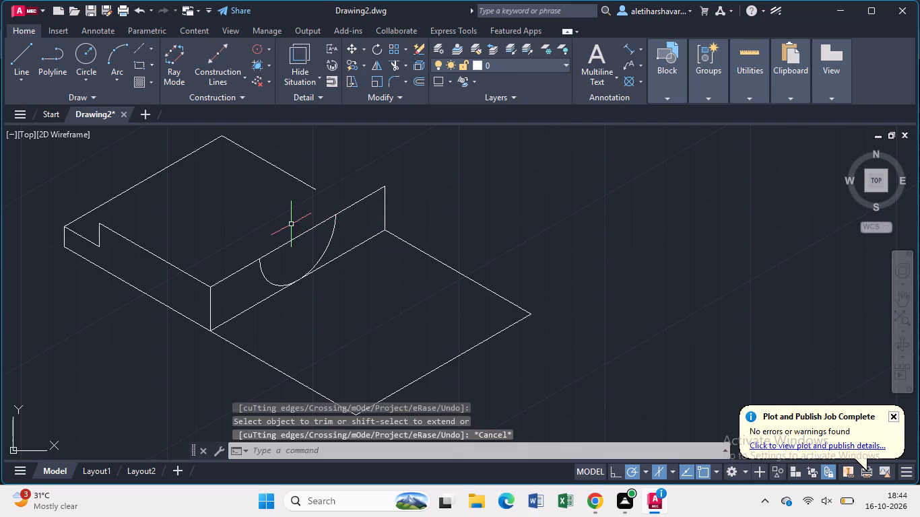
From the upright face's near top corner, draw 12 at 150°, 60 at 30°, and a closing line to its far top corner.
key(l)
key(Return)
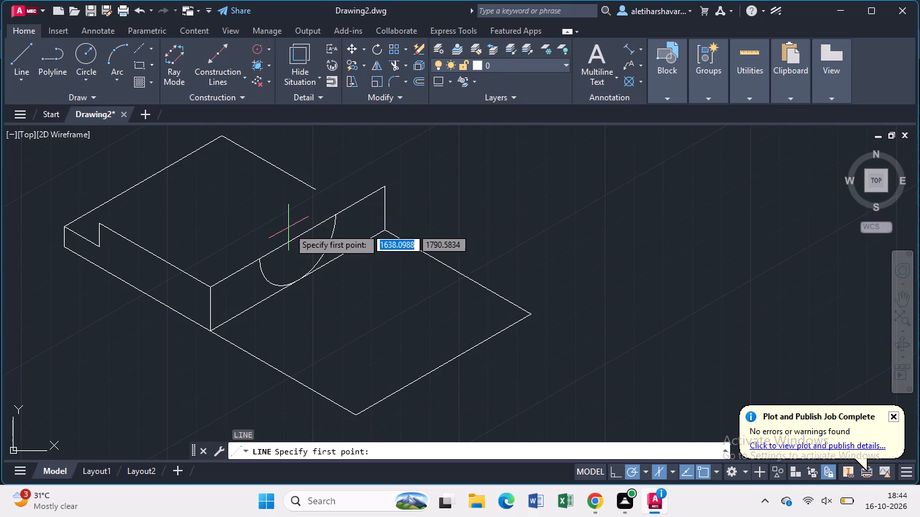
click(209, 290)
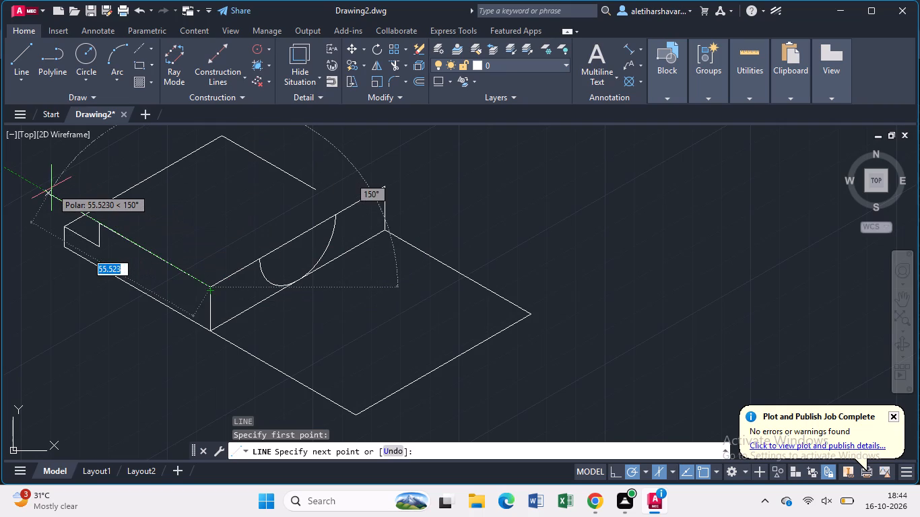
text(12)
key(Return)
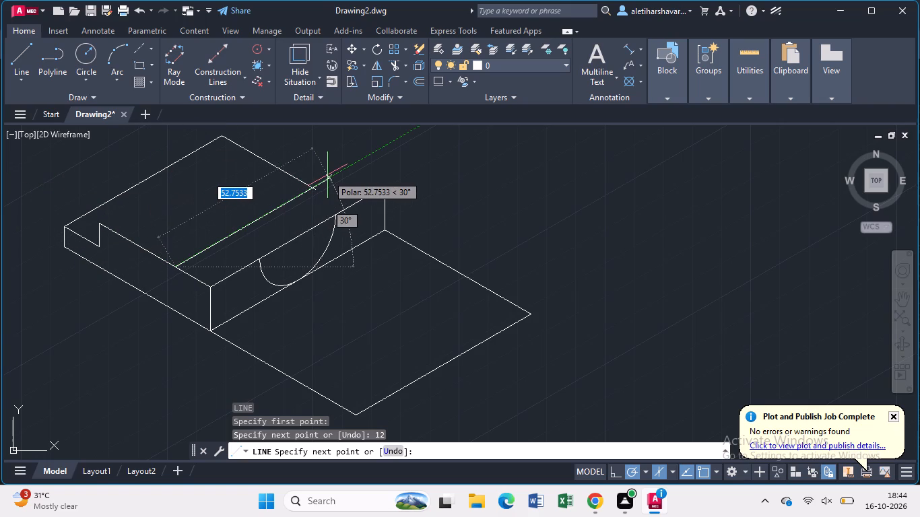
text(60)
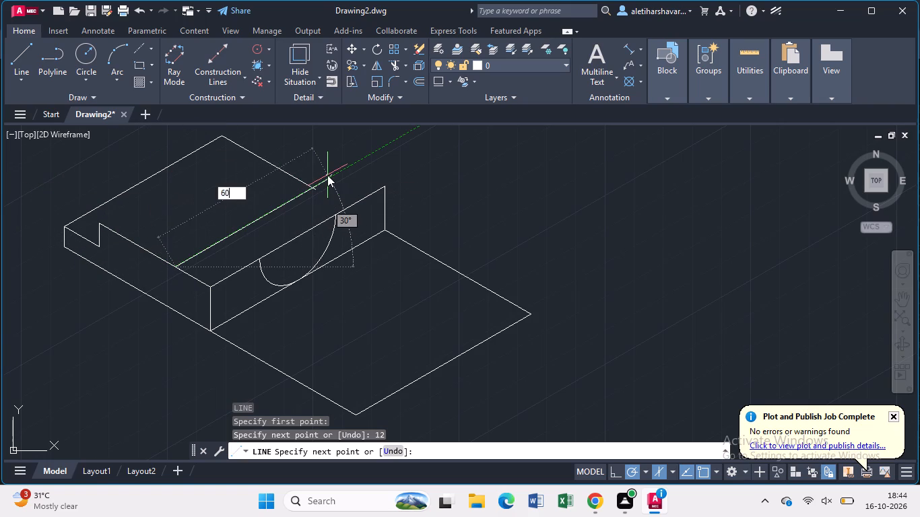
key(Return)
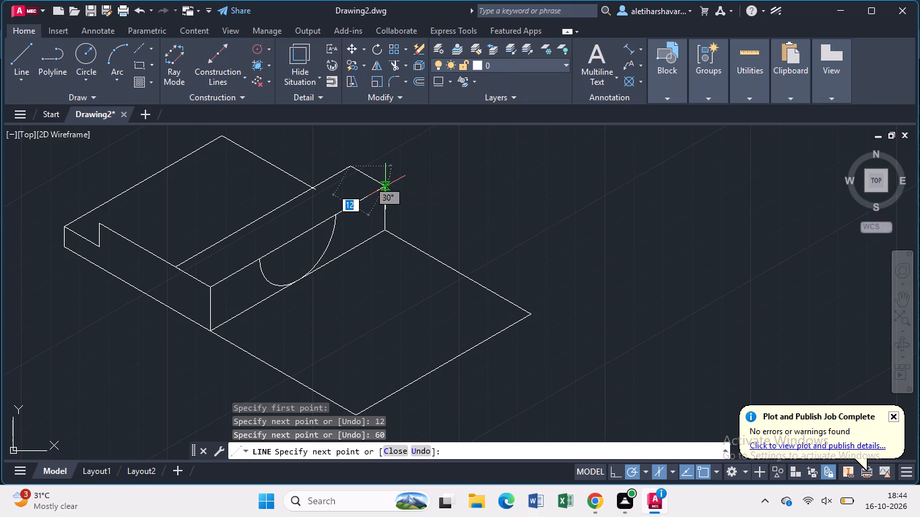
scroll(385, 184, up, 1)
click(380, 185)
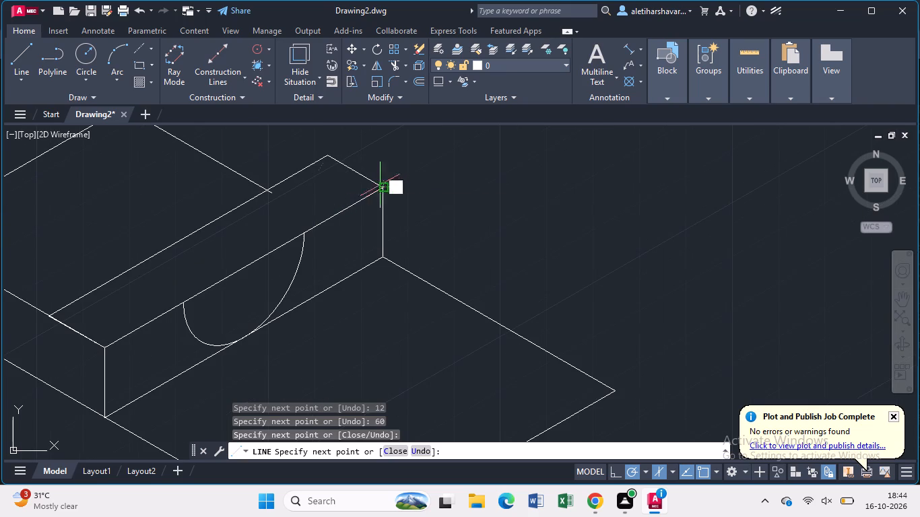
key(Escape)
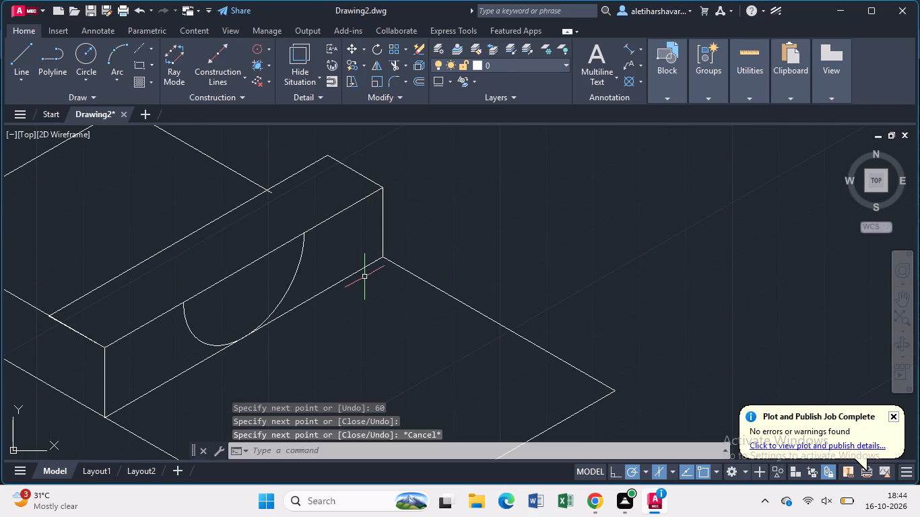
Copy the half-round arc from the front top edge's midpoint to the midpoint of the parallel back top edge.
click(300, 264)
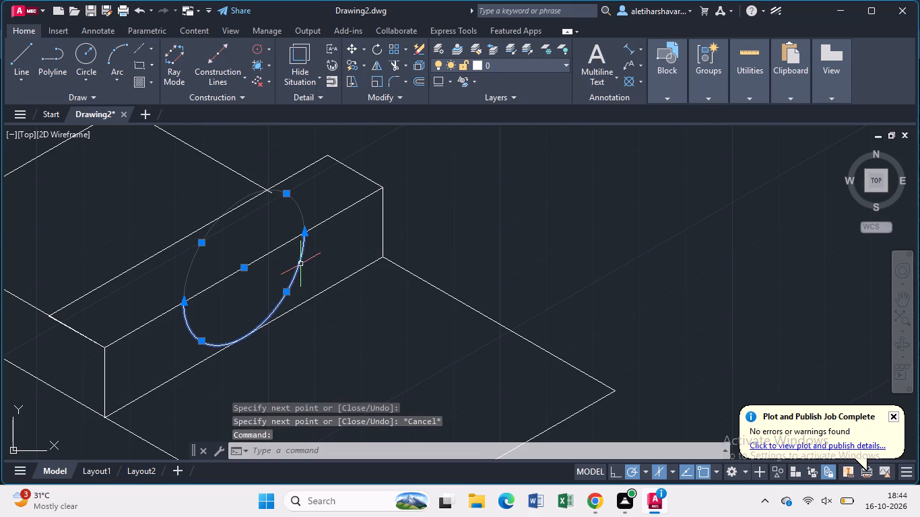
key(c)
key(o)
key(Return)
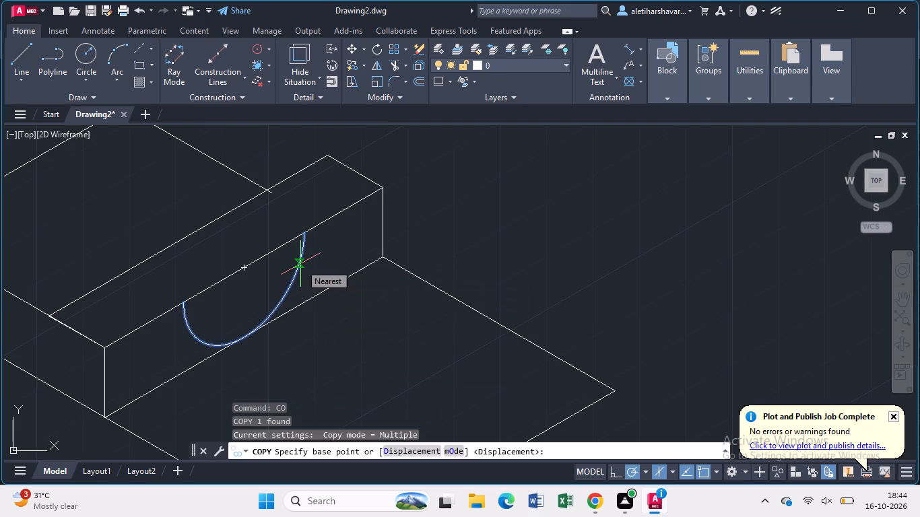
click(247, 265)
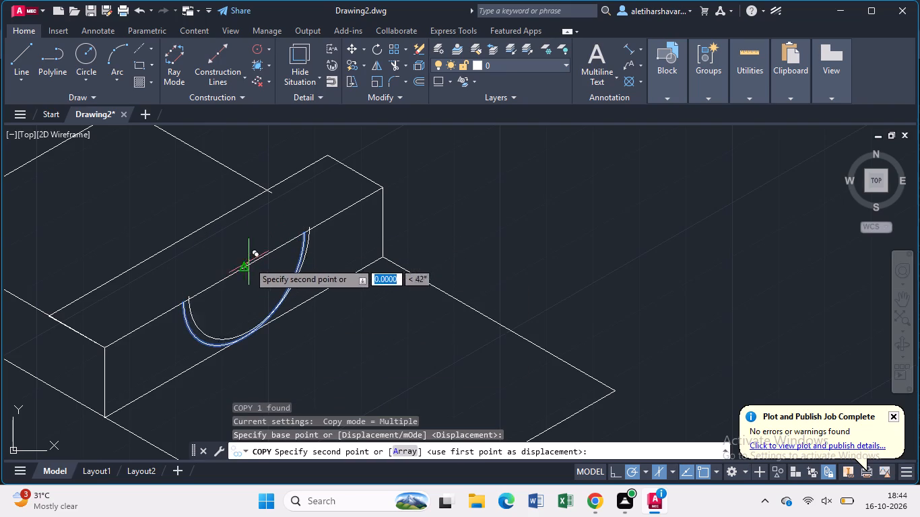
click(184, 236)
key(Escape)
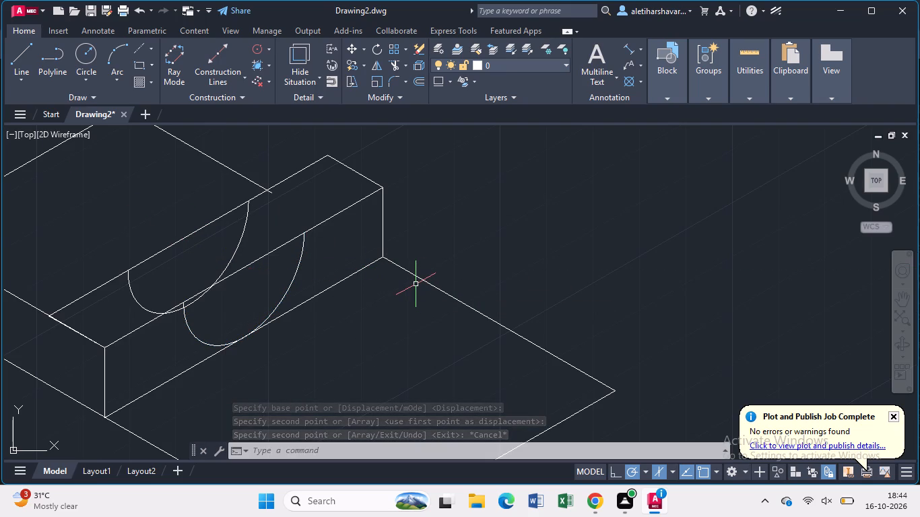
Draw two lines joining the matching ends of the front and back half-round arcs across the 12-wide top.
key(l)
key(Return)
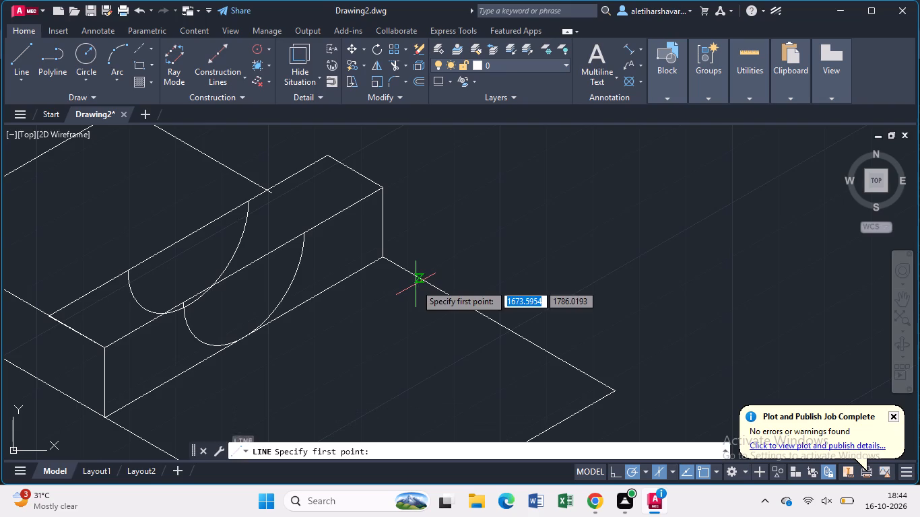
click(128, 273)
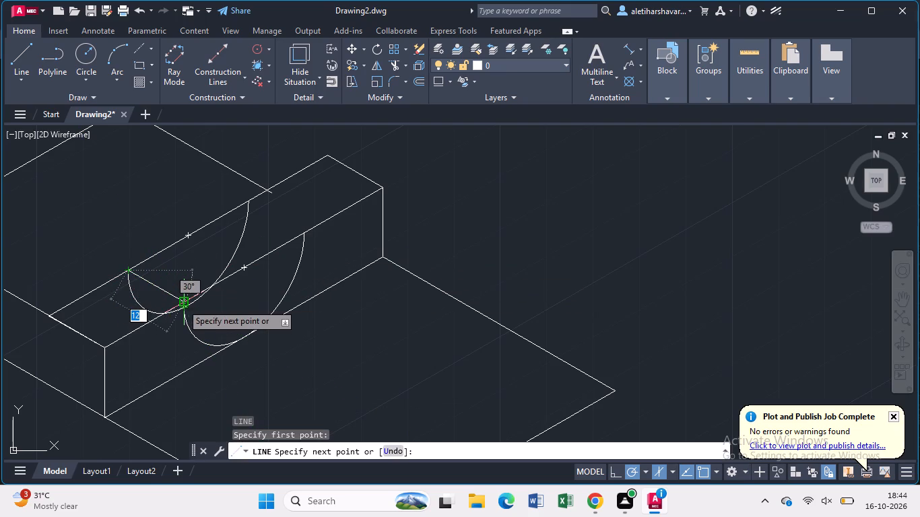
click(182, 304)
key(Escape)
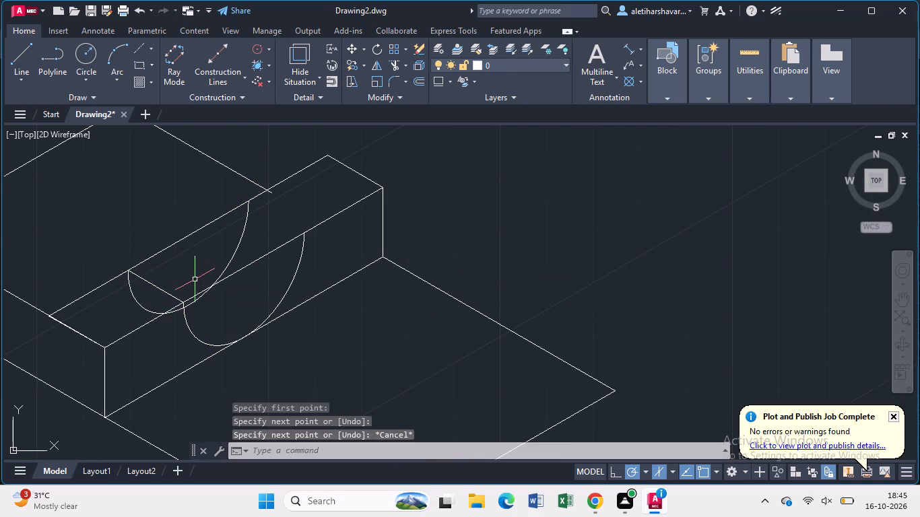
key(l)
key(Return)
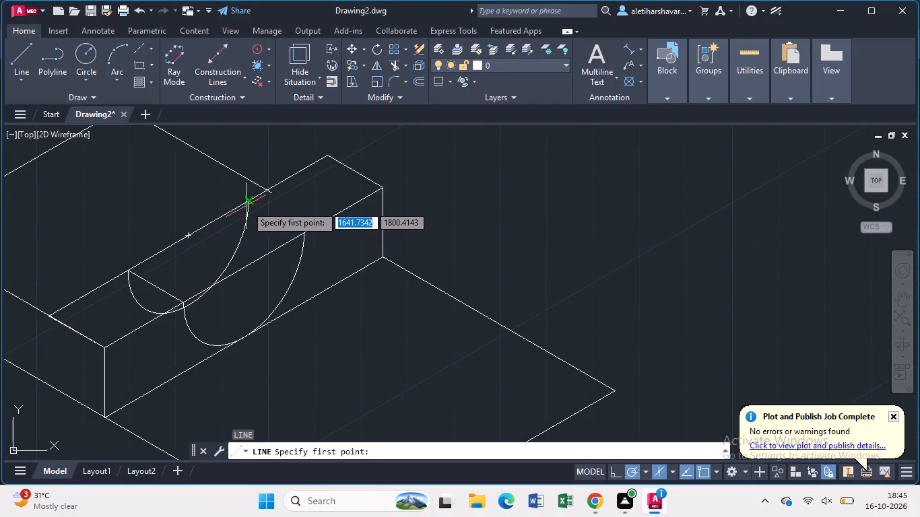
click(249, 203)
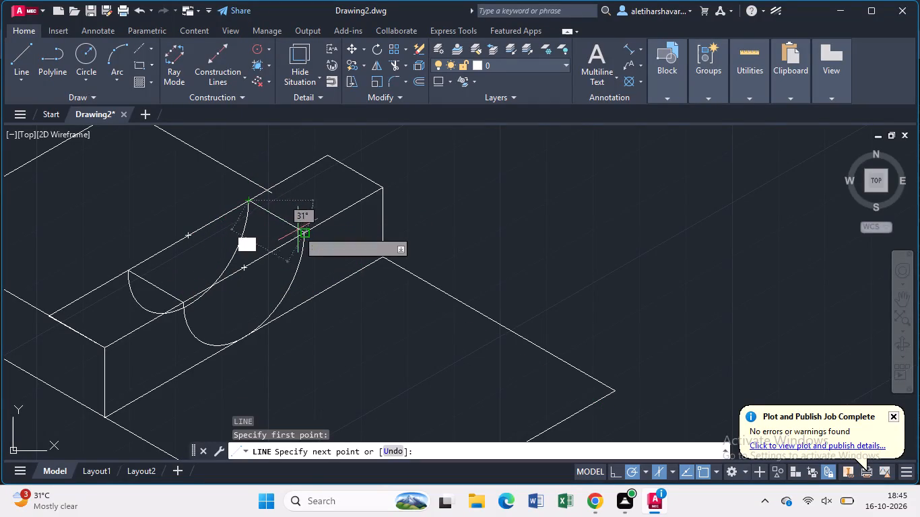
click(303, 234)
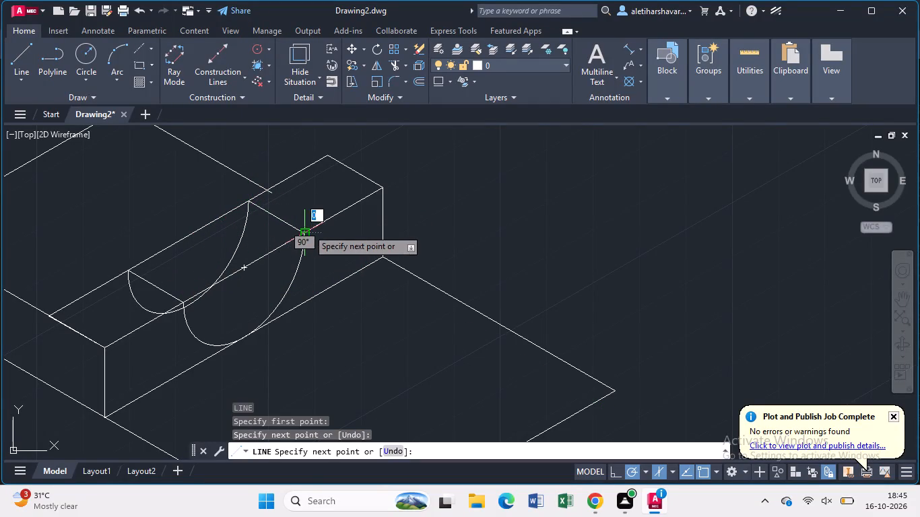
key(Escape)
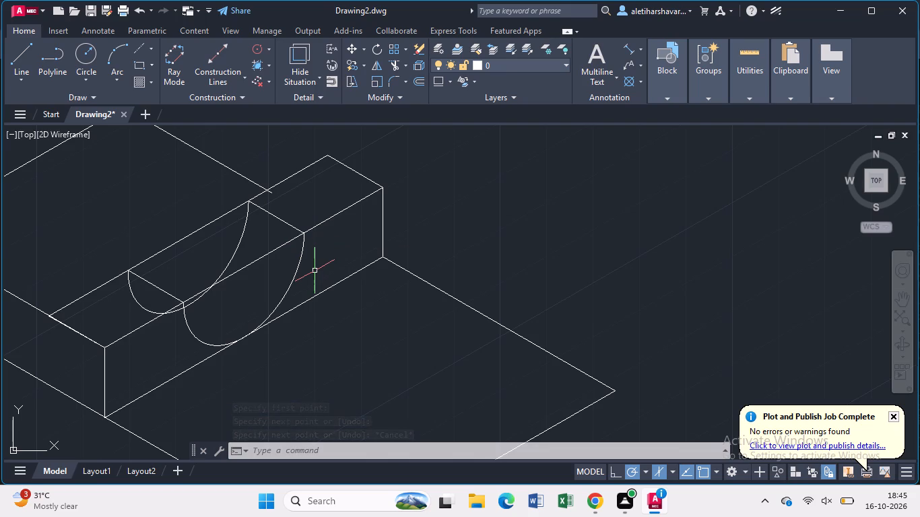
Trim the back arc's hidden part, both top edges across the half-round cutout, and the base edge overrunning the upright's back top edge.
text(tr)
key(Return)
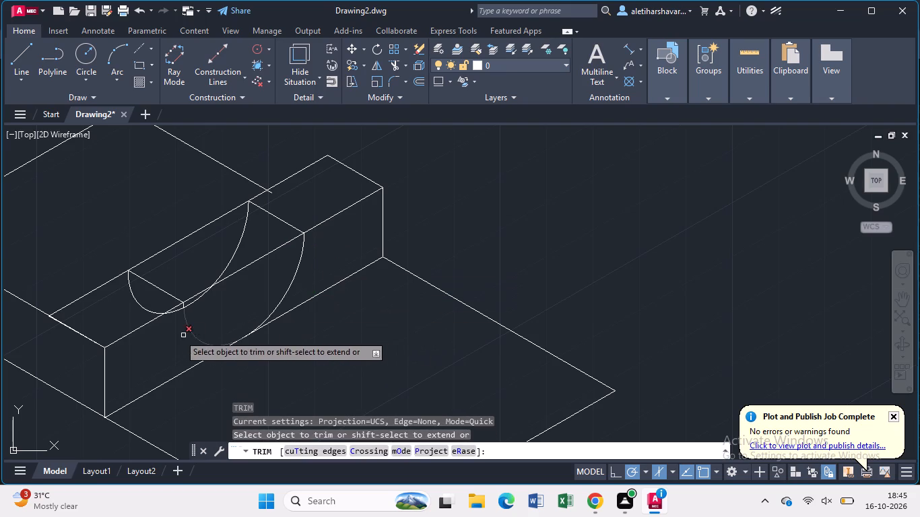
click(141, 302)
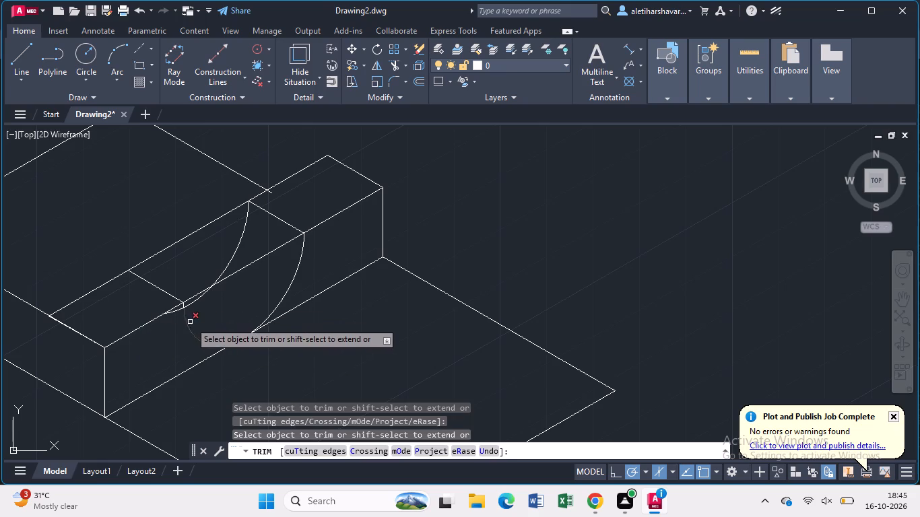
click(175, 312)
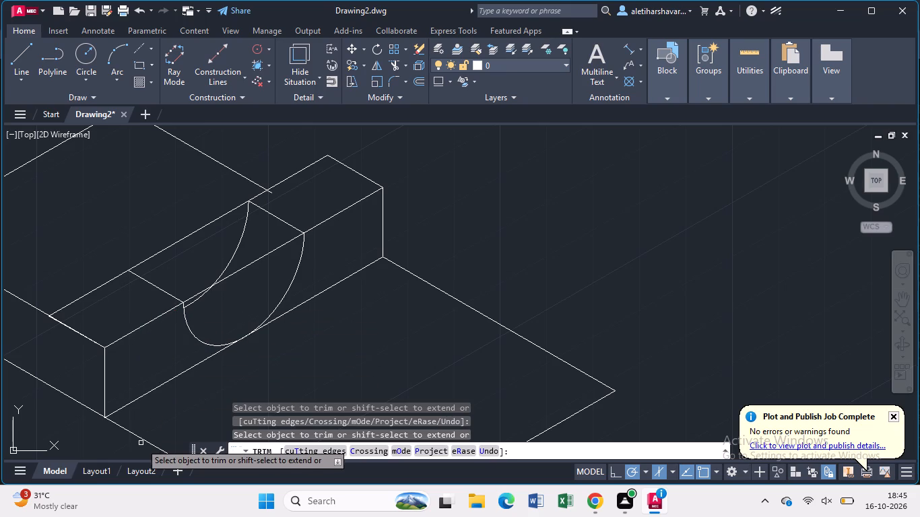
click(236, 272)
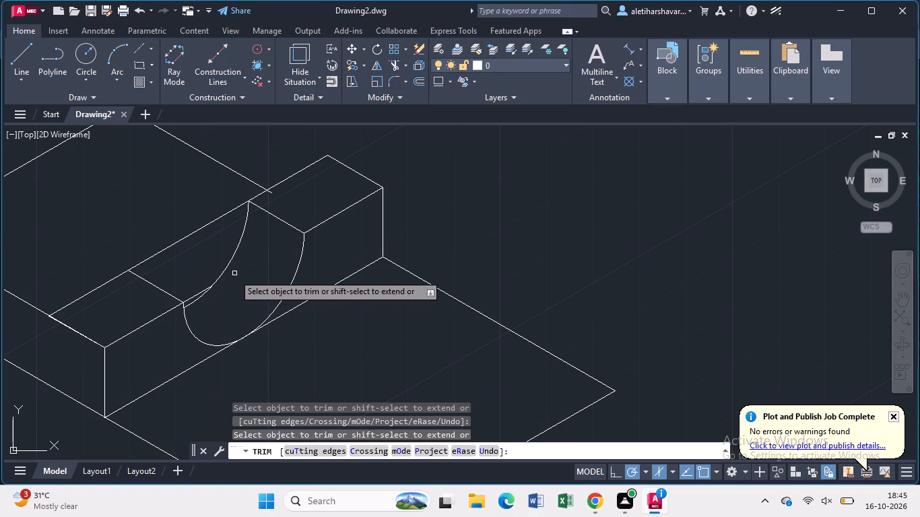
click(196, 292)
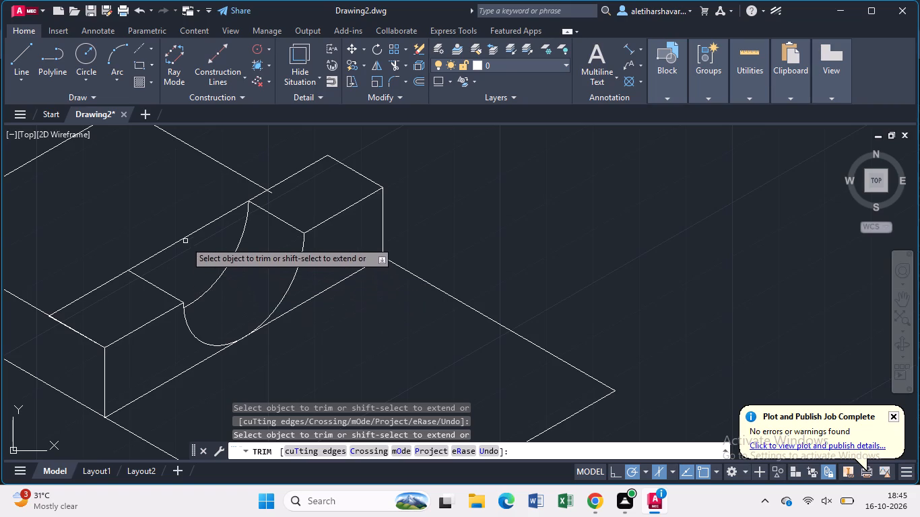
click(185, 238)
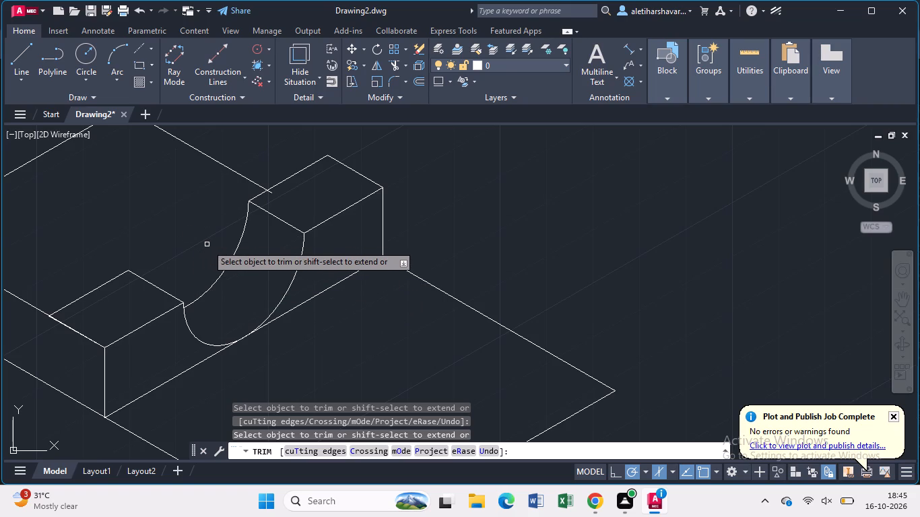
scroll(207, 245, down, 1)
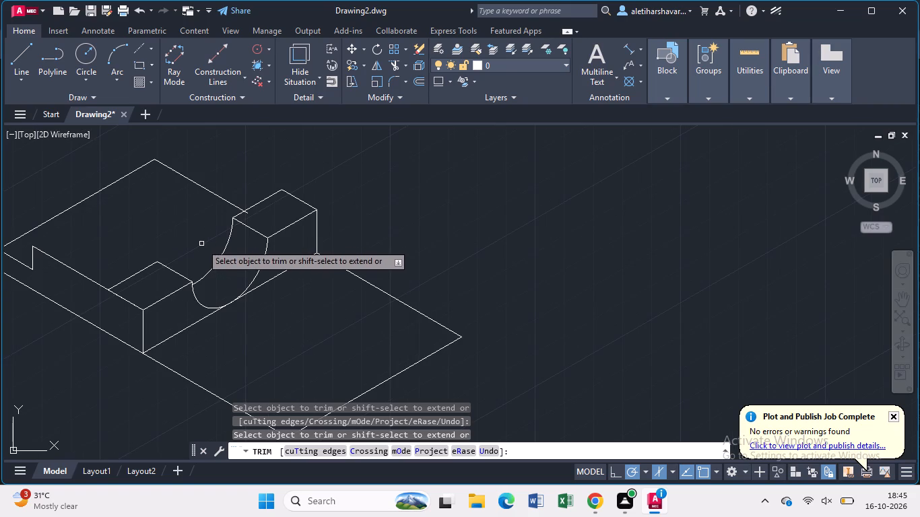
click(247, 214)
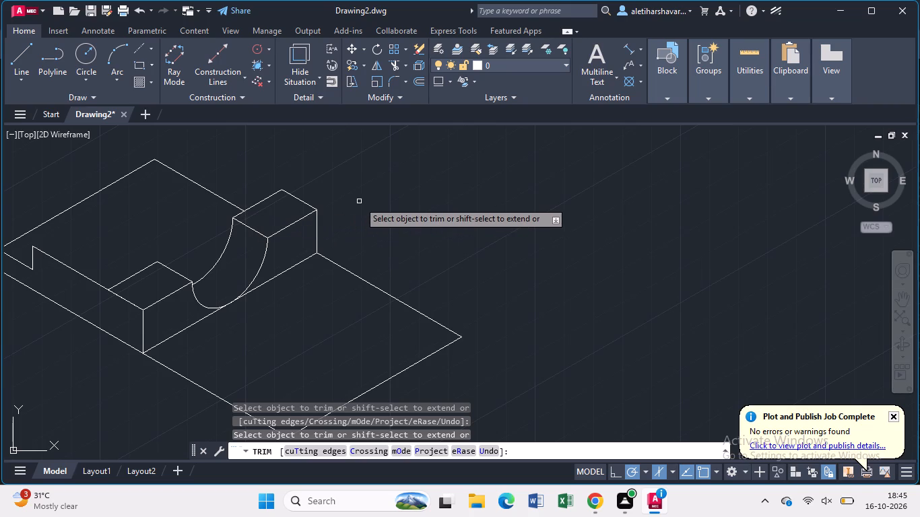
key(Escape)
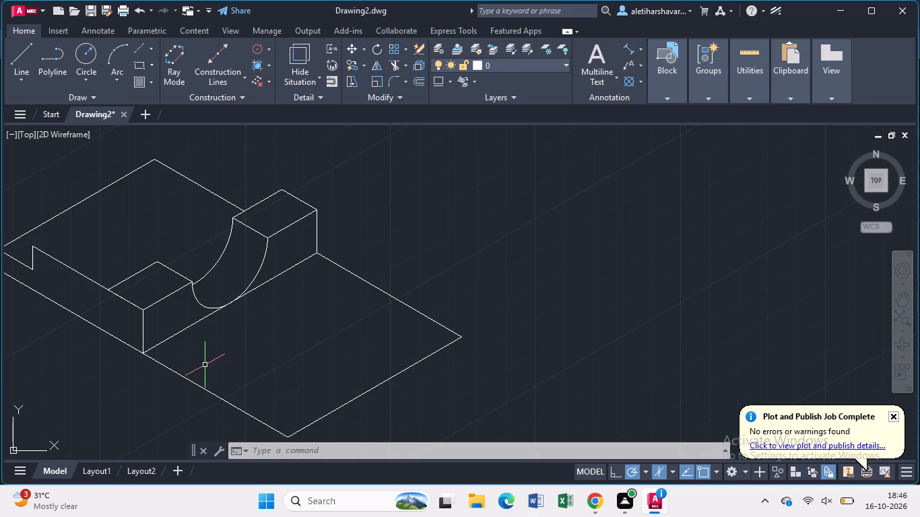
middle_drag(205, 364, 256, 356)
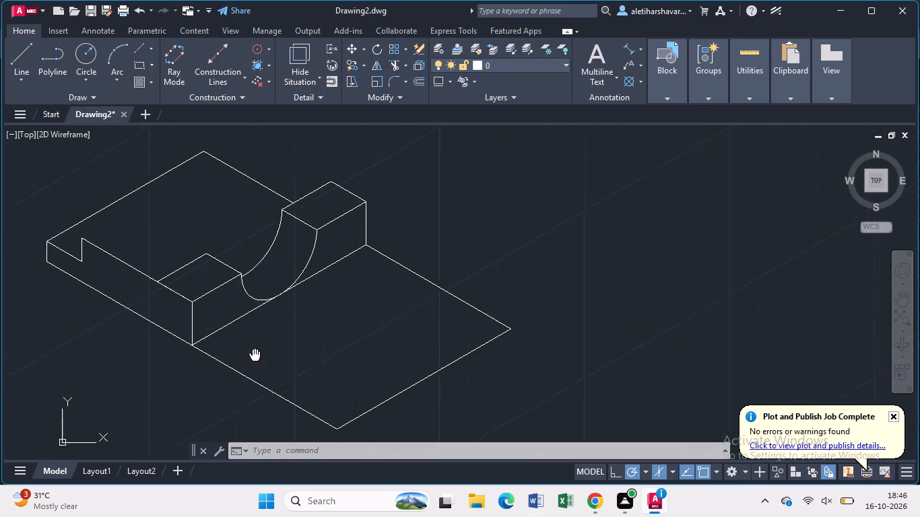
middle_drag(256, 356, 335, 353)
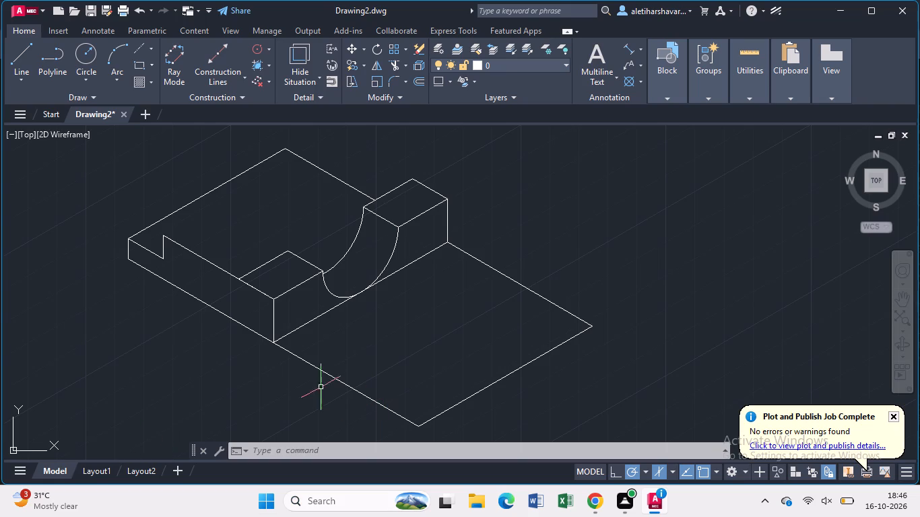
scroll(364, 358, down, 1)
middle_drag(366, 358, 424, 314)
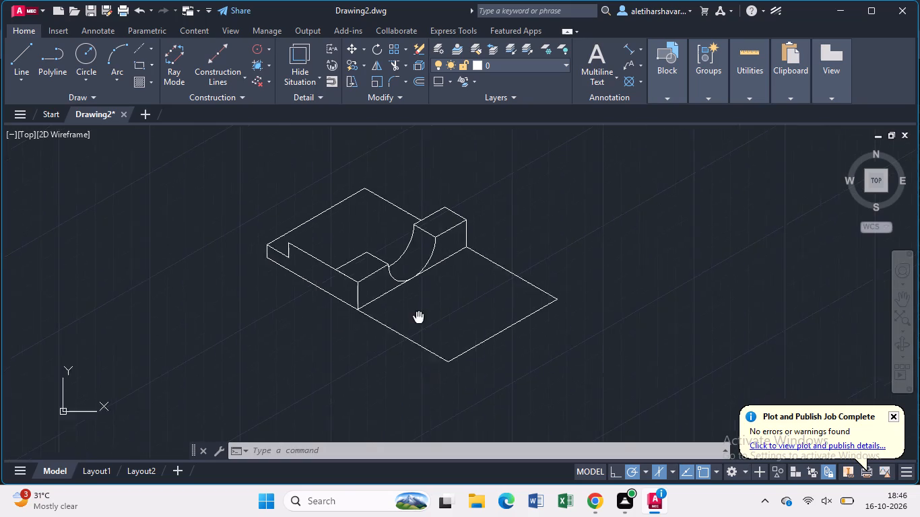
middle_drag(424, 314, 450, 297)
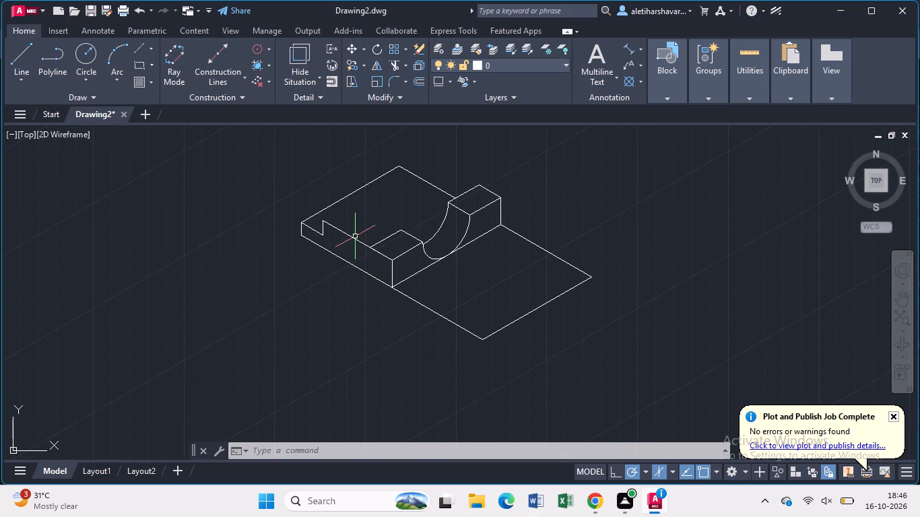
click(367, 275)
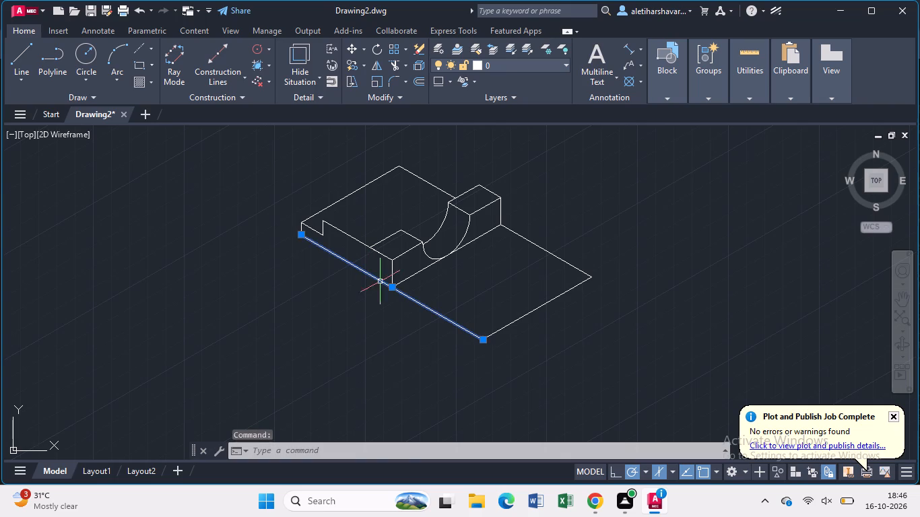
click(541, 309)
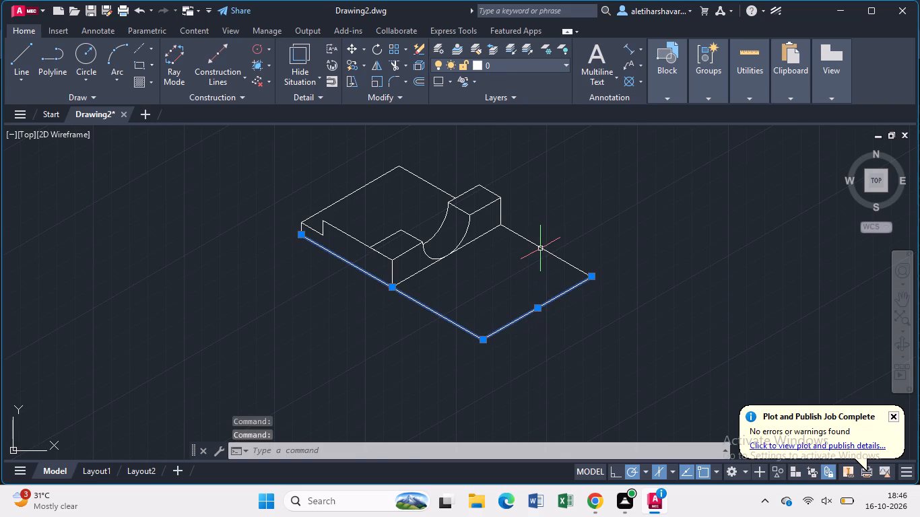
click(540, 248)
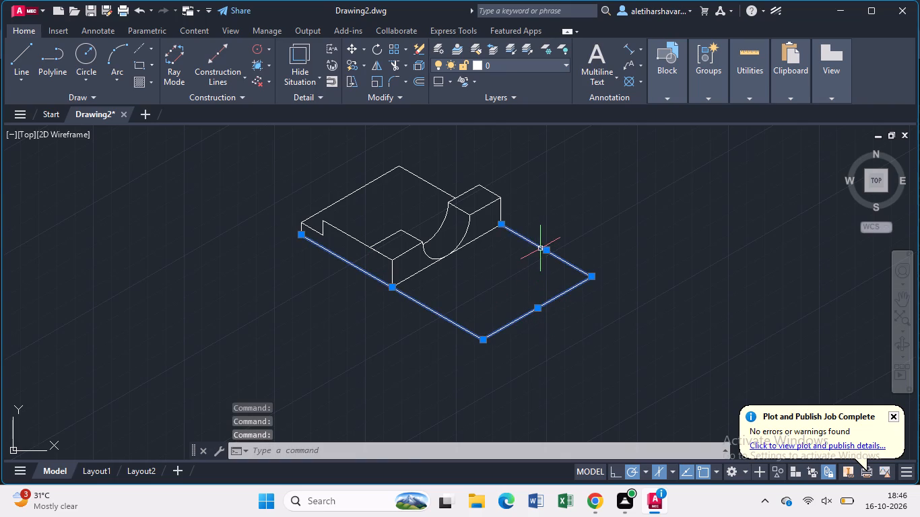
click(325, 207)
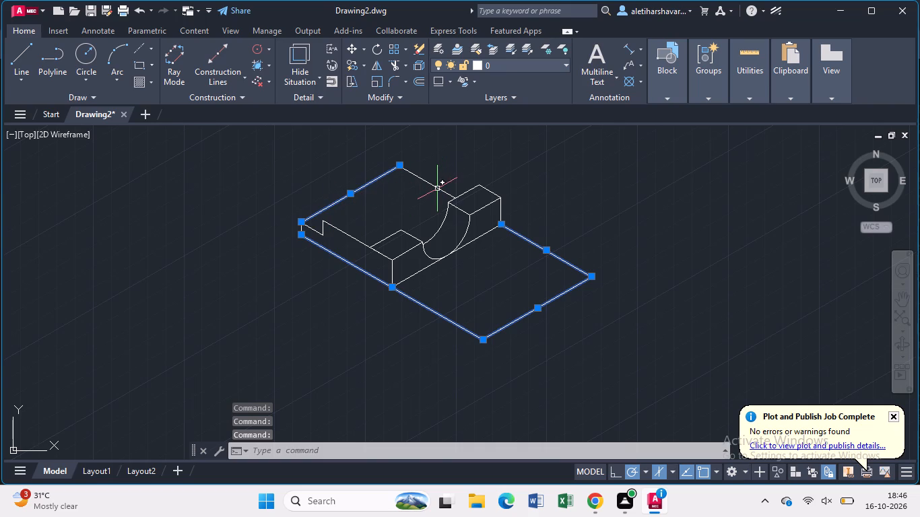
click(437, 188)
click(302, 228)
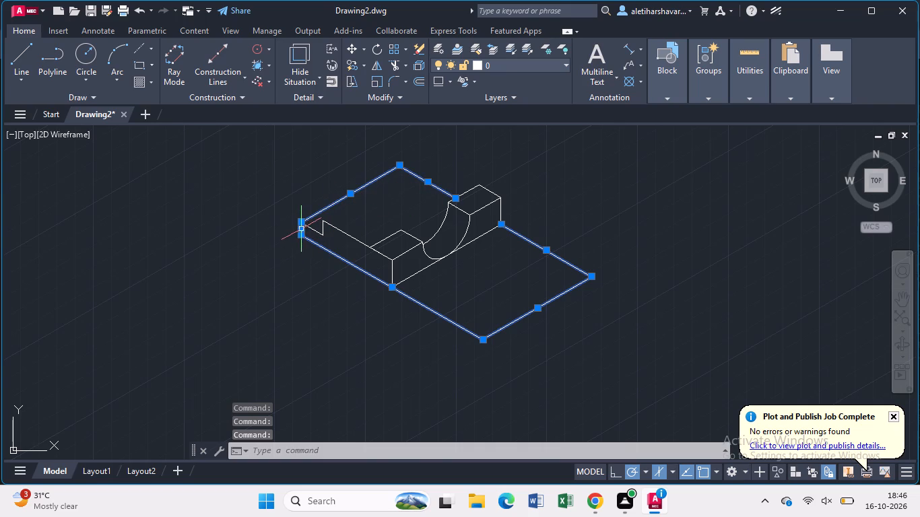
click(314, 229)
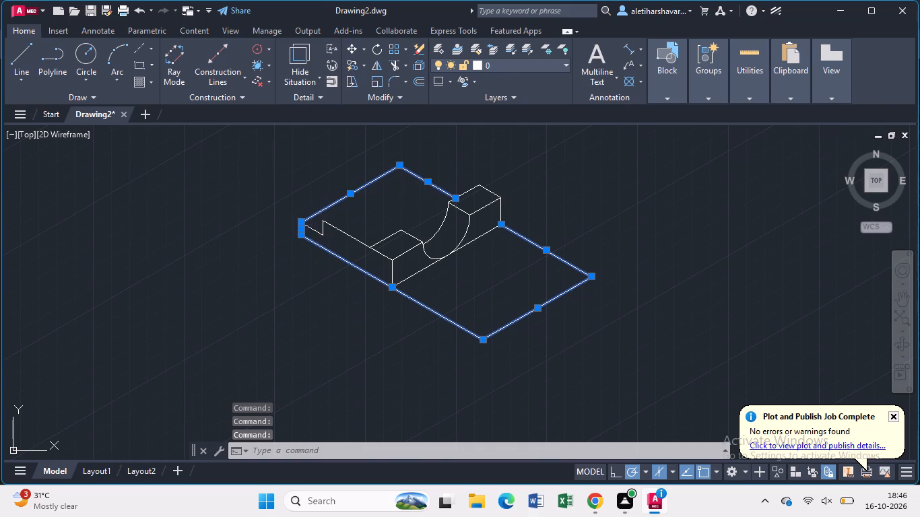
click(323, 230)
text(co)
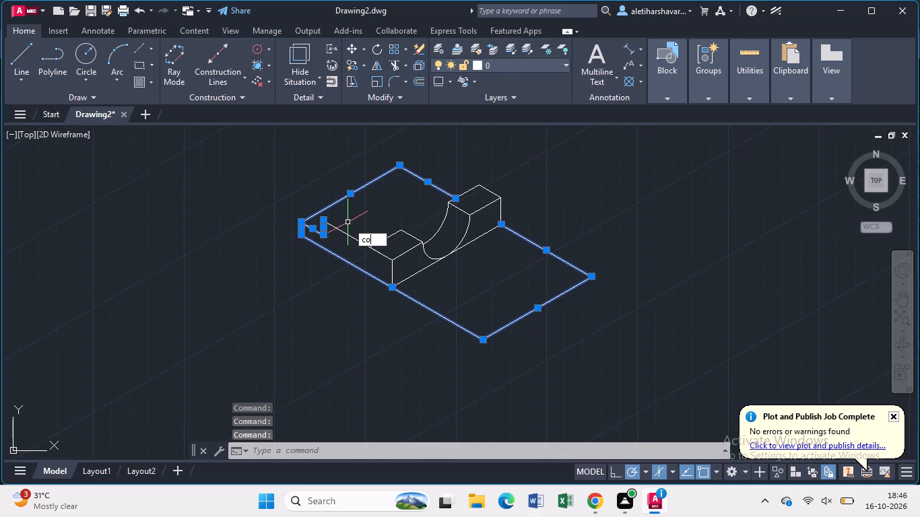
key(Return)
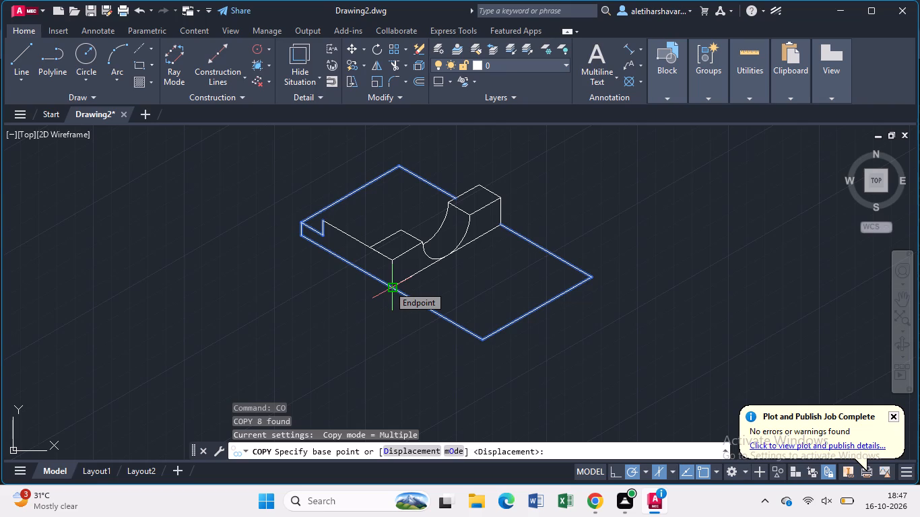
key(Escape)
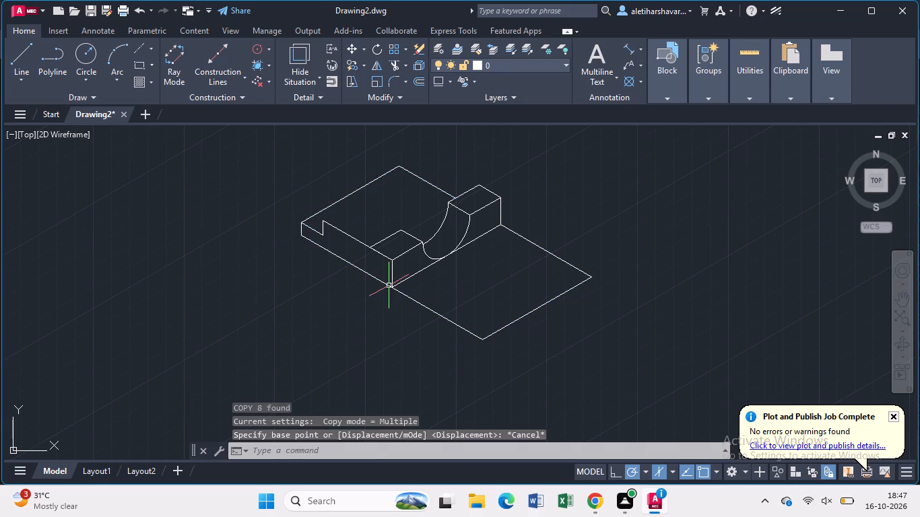
Draw a 12-long vertical line straight down from the near bottom corner of the upright.
key(l)
key(Return)
click(389, 285)
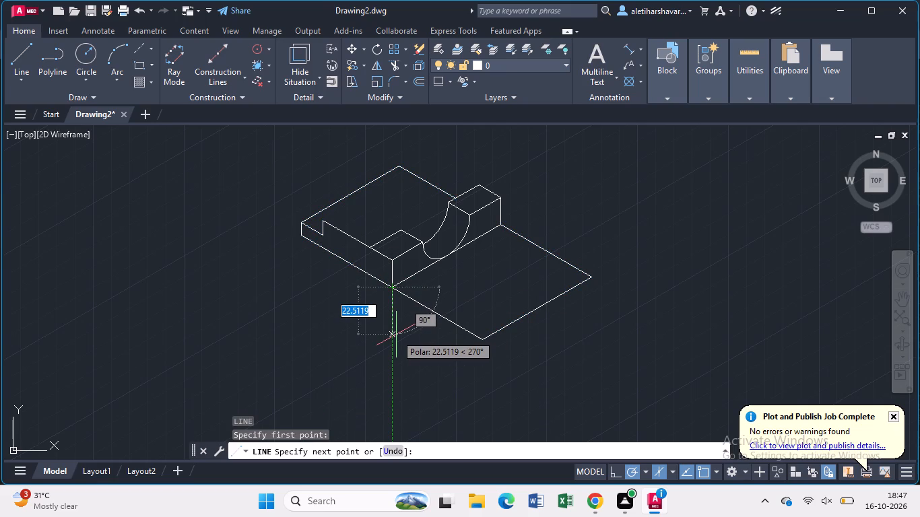
text(12)
key(Return)
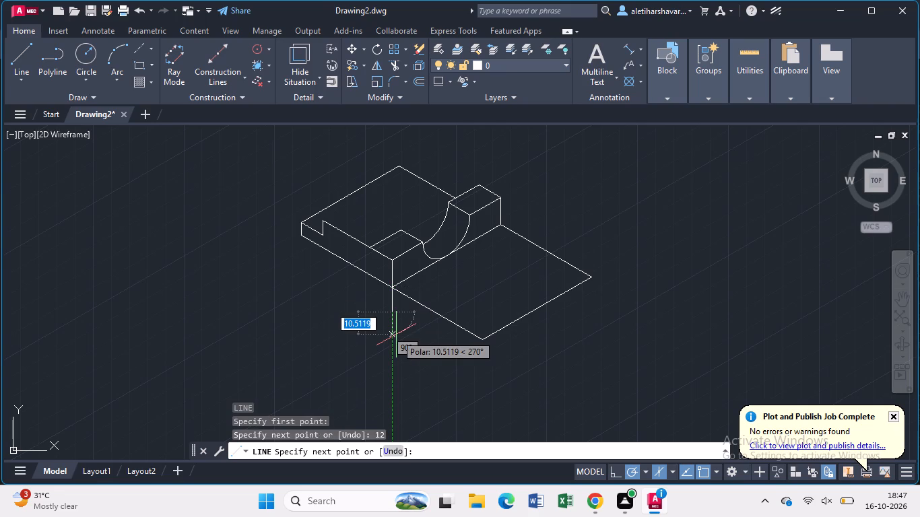
key(Escape)
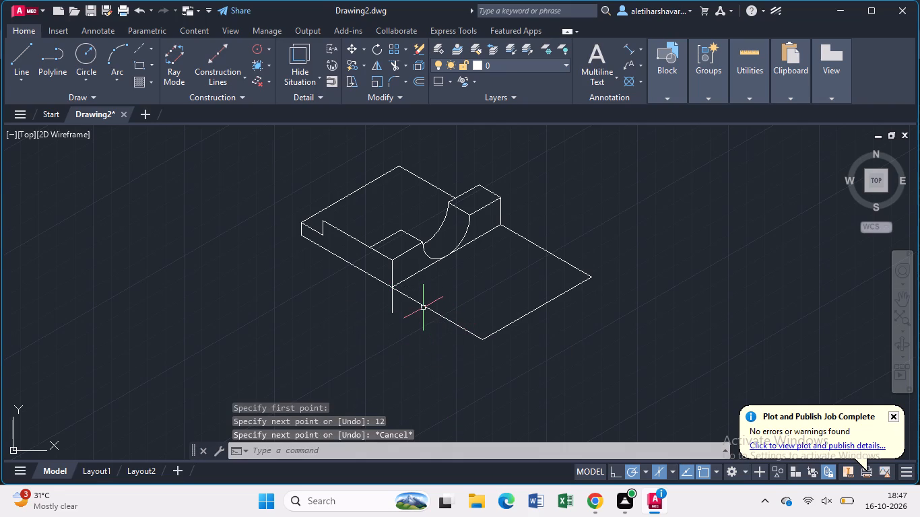
Copy the eight base outline and end-step edges 12 straight down, from the upright's near bottom corner to the vertical line's lower end.
click(423, 306)
click(537, 307)
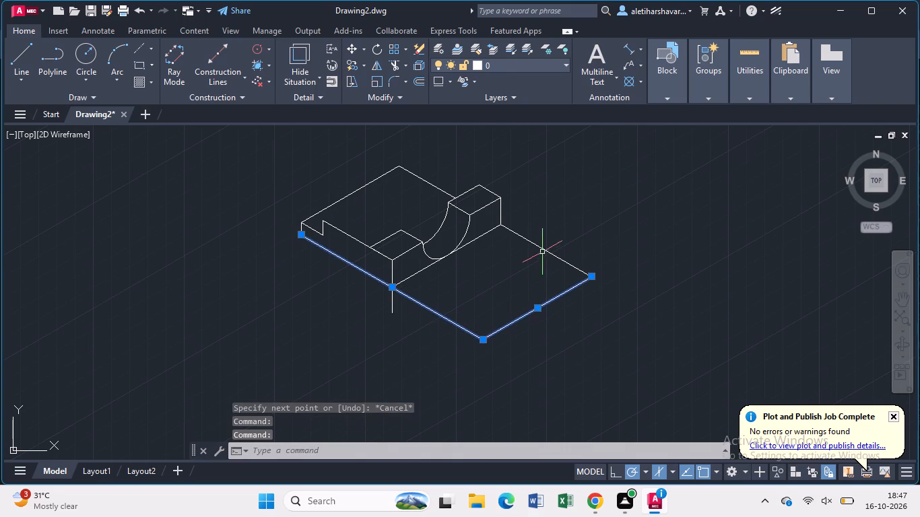
click(544, 250)
click(348, 194)
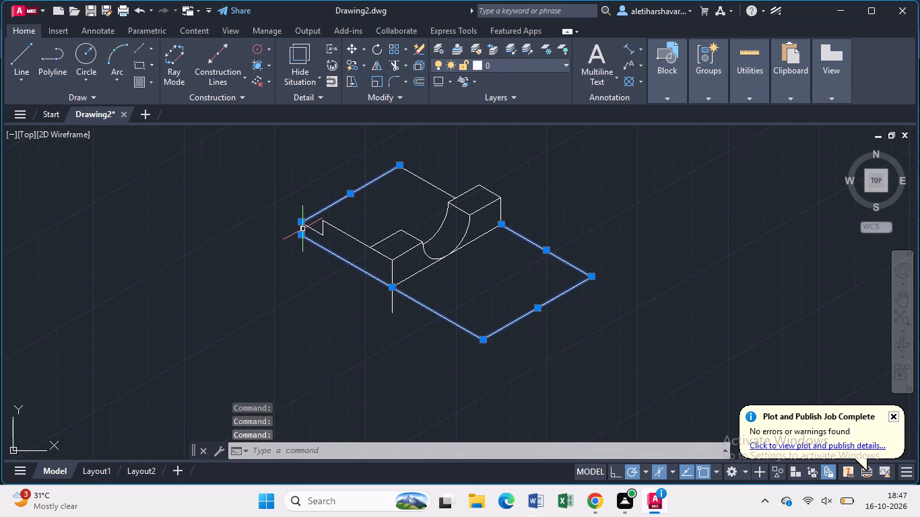
click(300, 228)
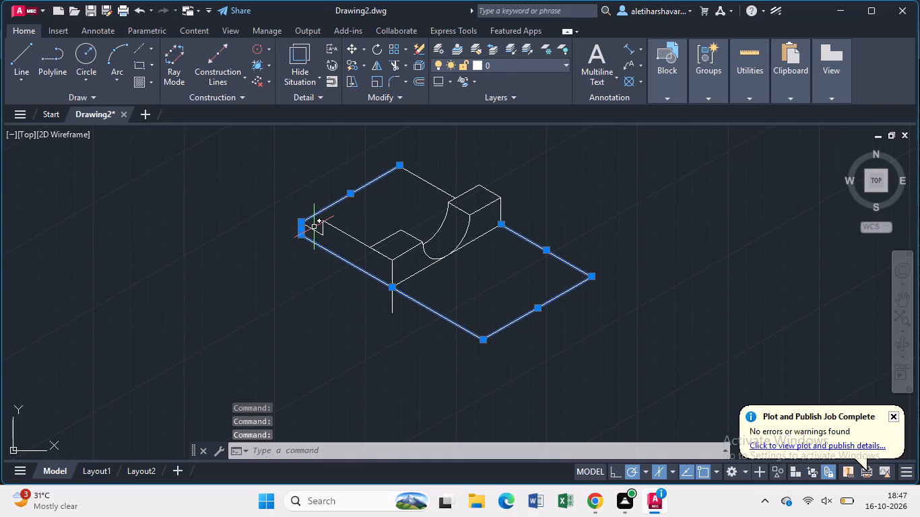
click(314, 230)
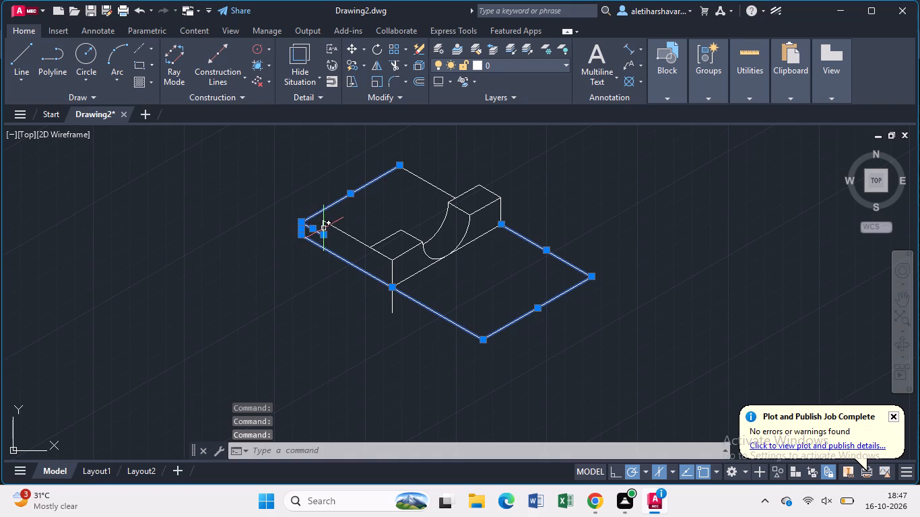
click(323, 228)
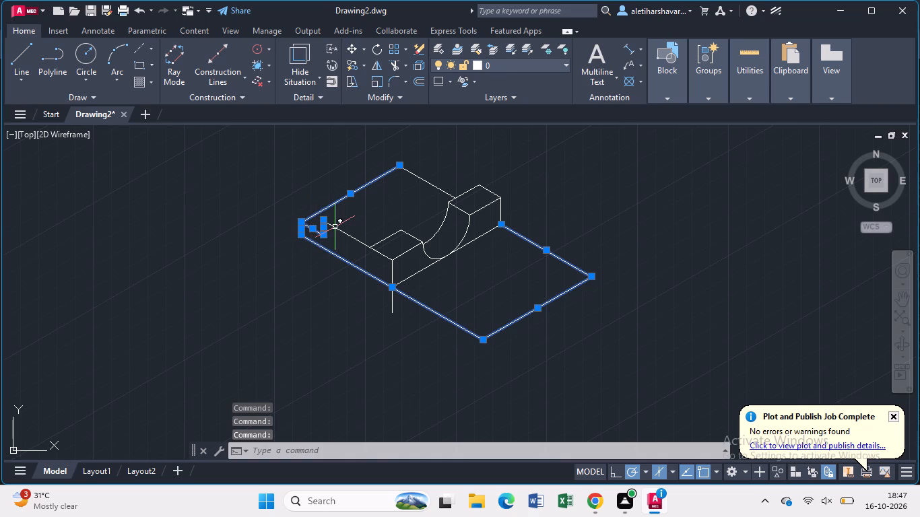
click(335, 227)
text(co)
key(Return)
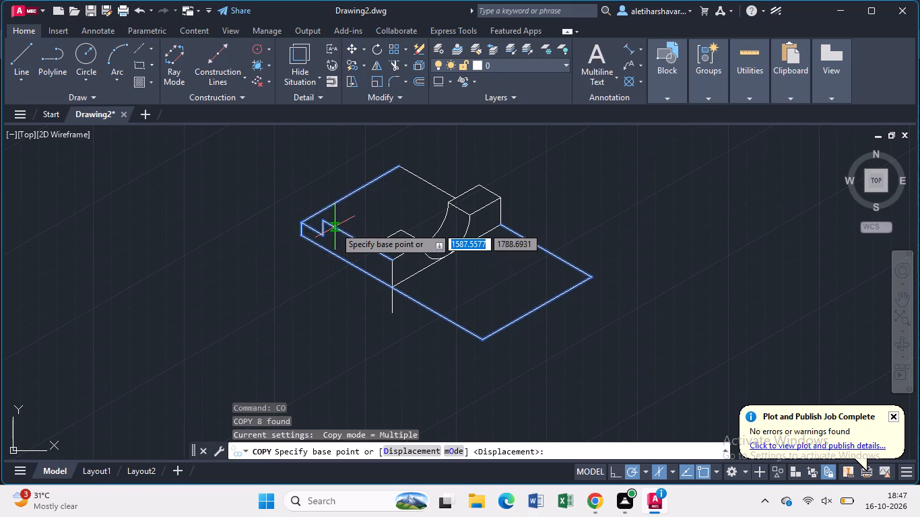
click(393, 289)
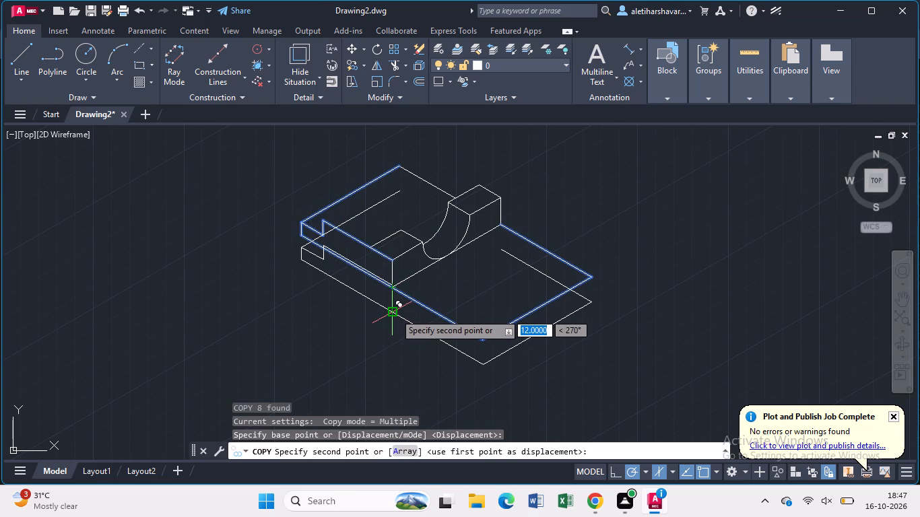
scroll(395, 315, up, 1)
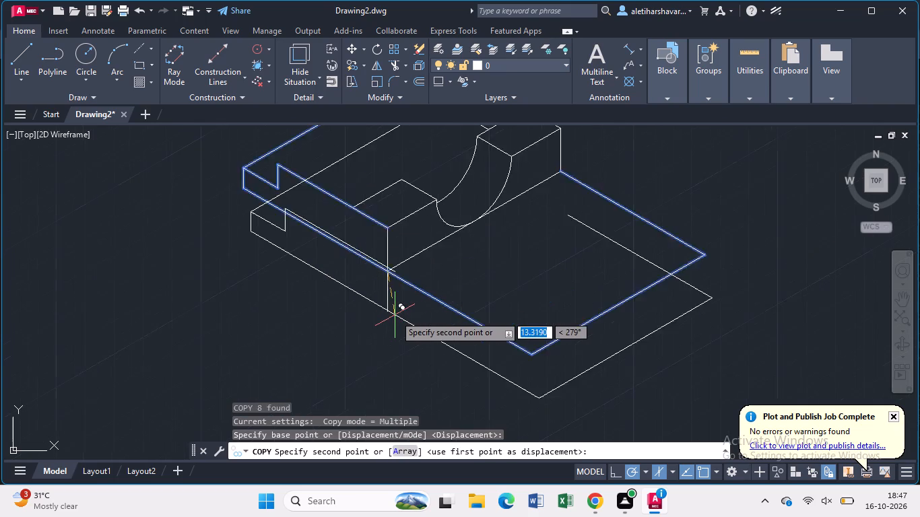
scroll(395, 315, up, 1)
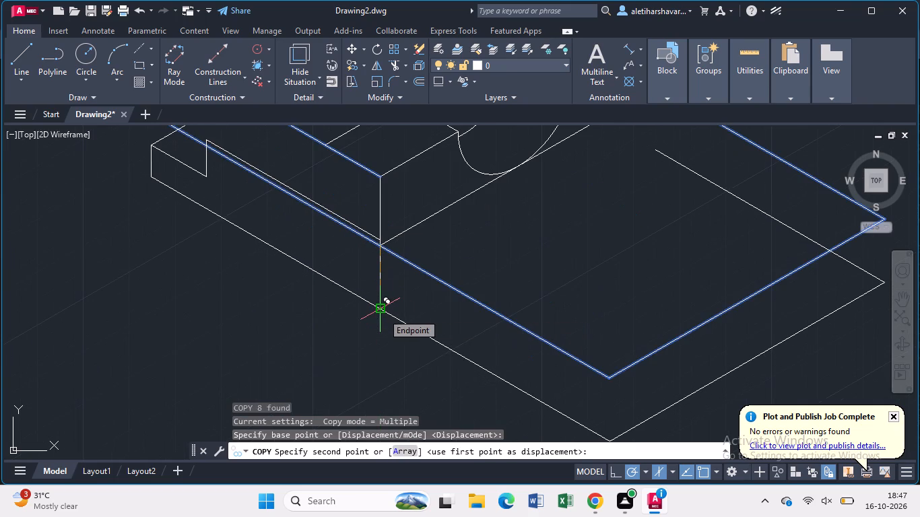
click(383, 313)
key(Escape)
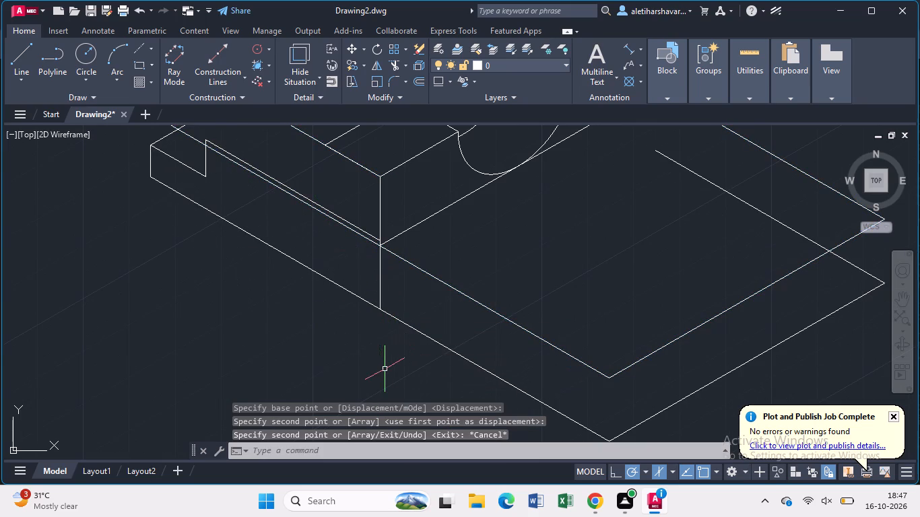
Trim away the original upper outline on the stepped side of the upright: front edge portion, small step edges, end edge and back edge.
middle_drag(331, 256, 378, 299)
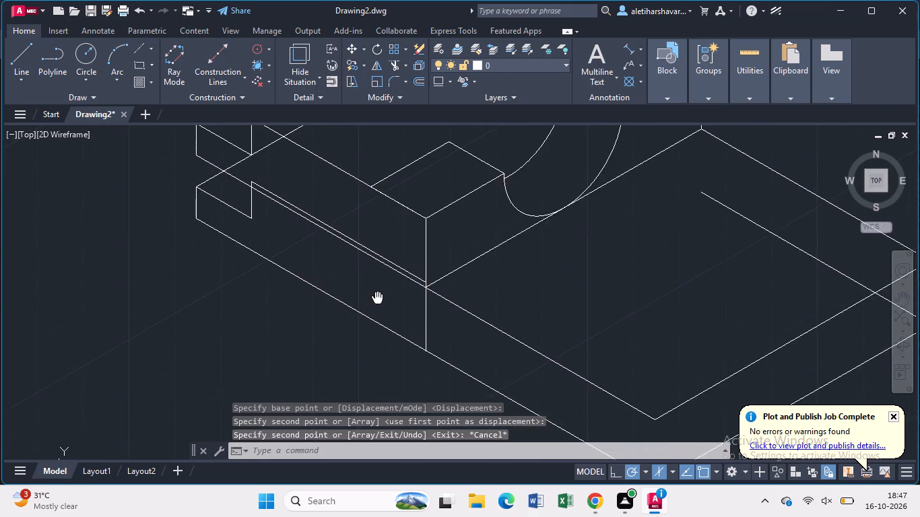
middle_drag(378, 299, 393, 321)
middle_click(393, 321)
middle_drag(394, 324, 403, 343)
middle_drag(404, 344, 415, 362)
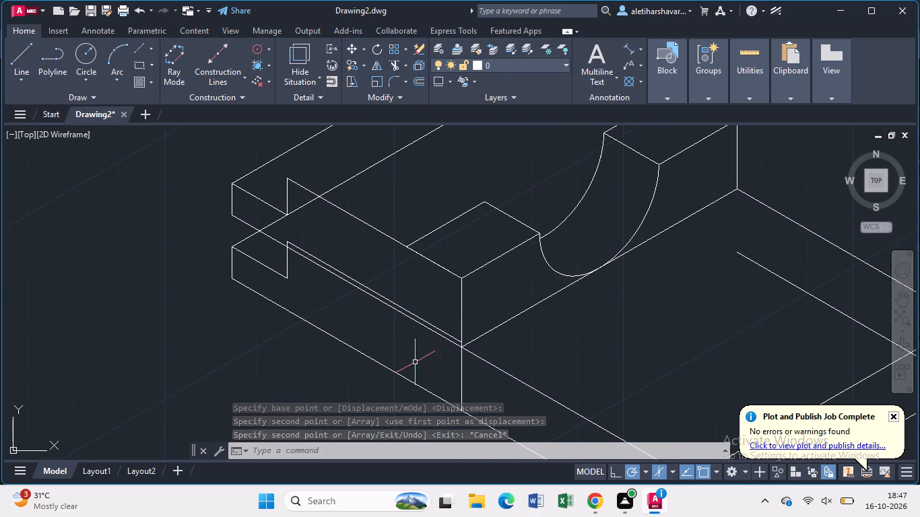
text(tr)
key(Return)
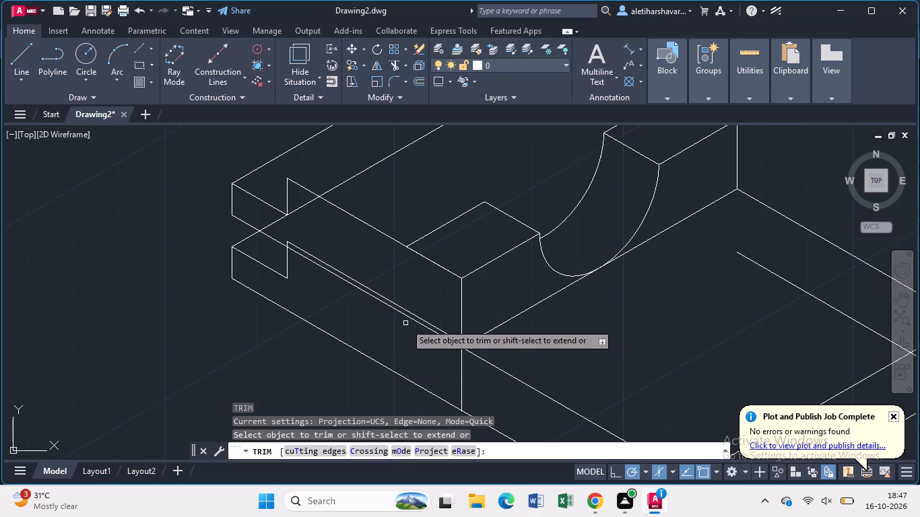
drag(416, 322, 438, 349)
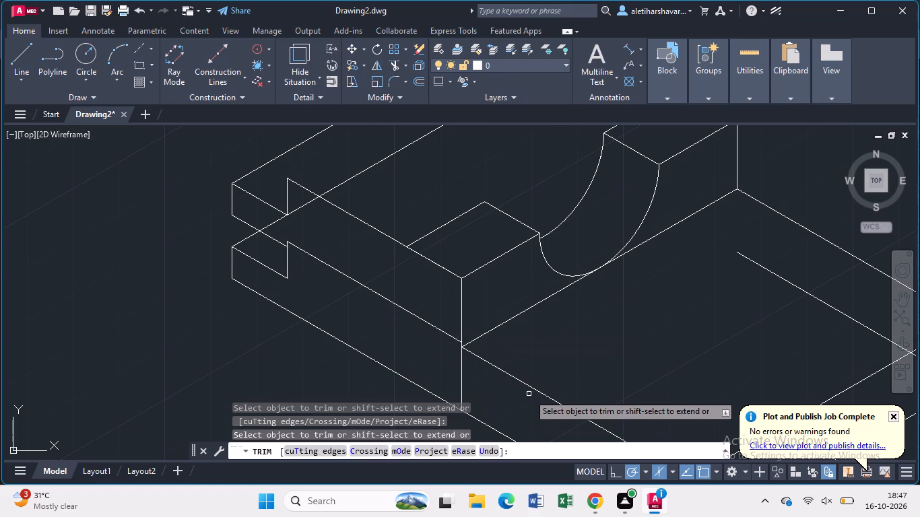
scroll(448, 345, down, 1)
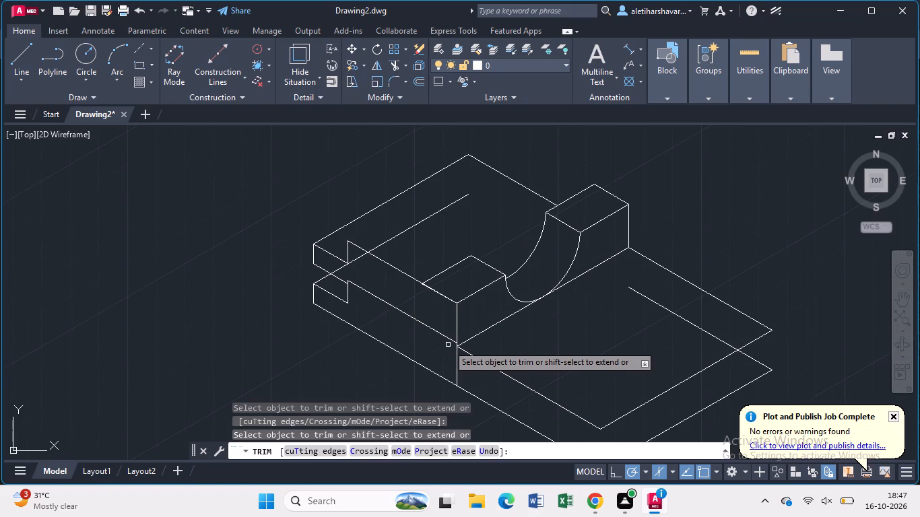
click(343, 279)
click(325, 271)
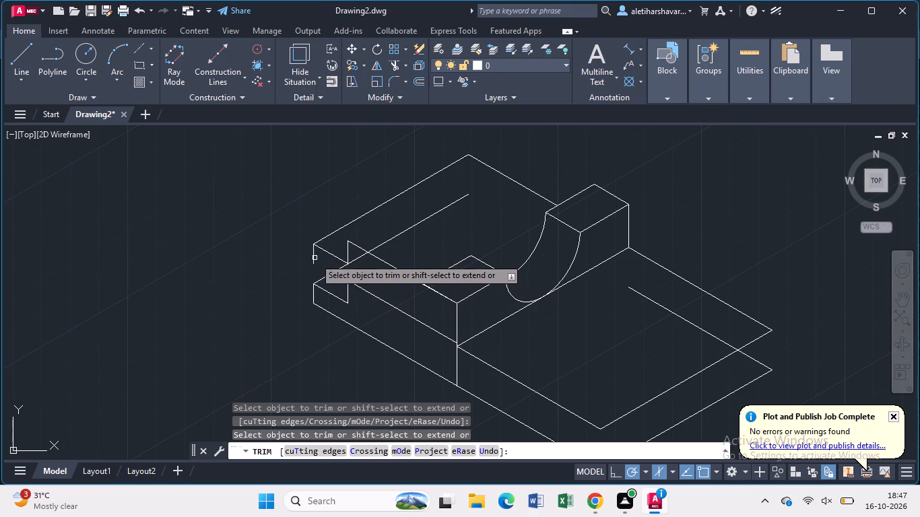
click(315, 258)
click(324, 251)
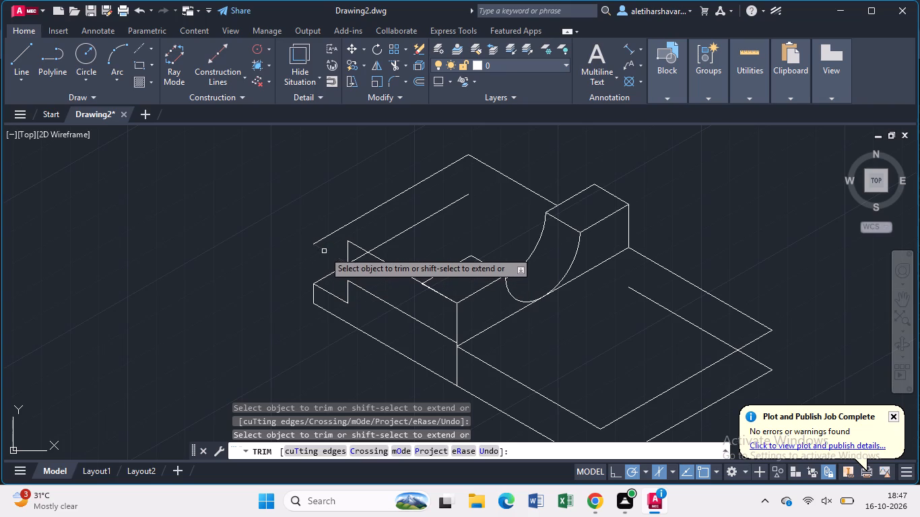
click(347, 249)
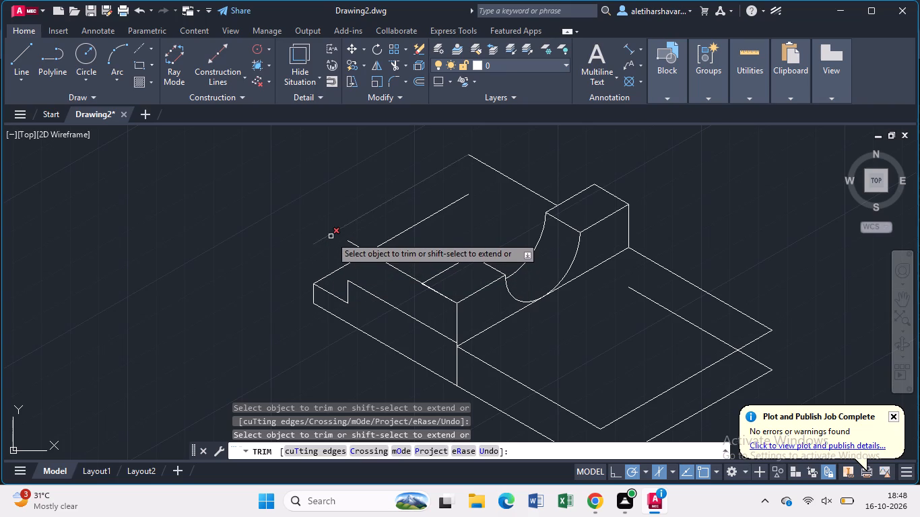
click(331, 236)
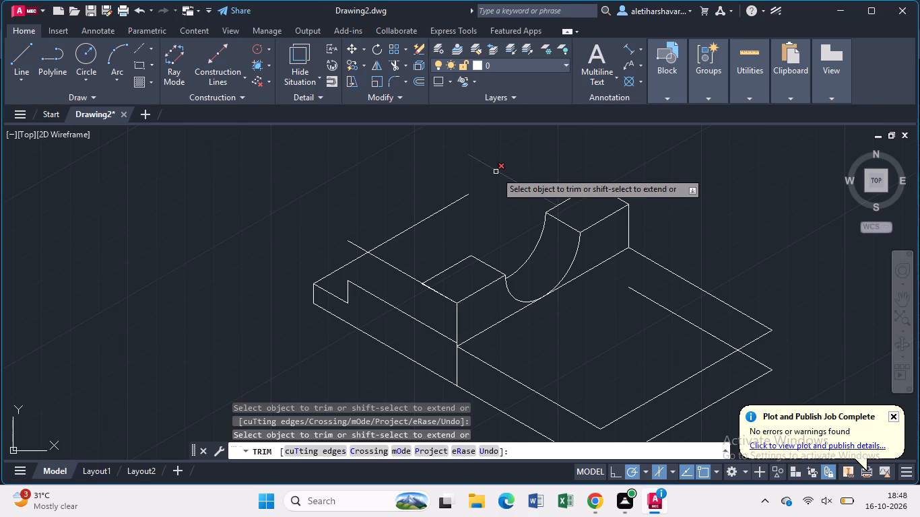
click(496, 172)
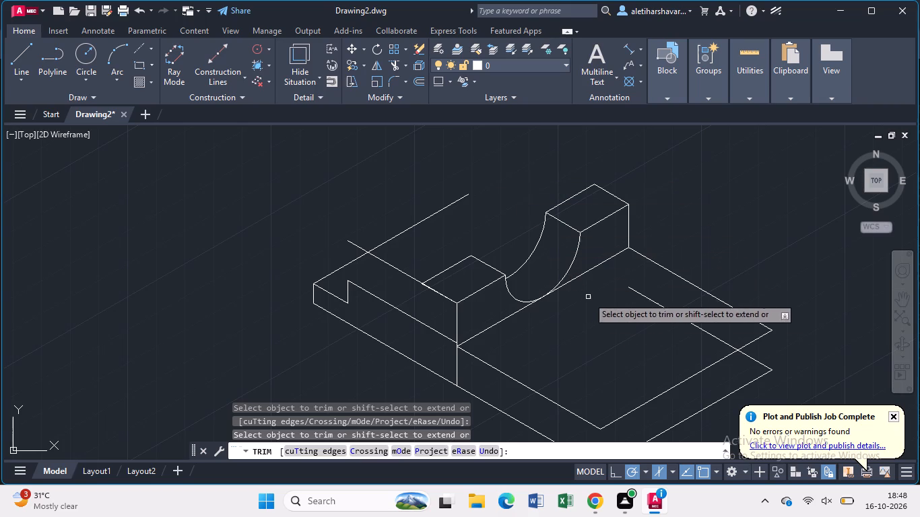
key(Escape)
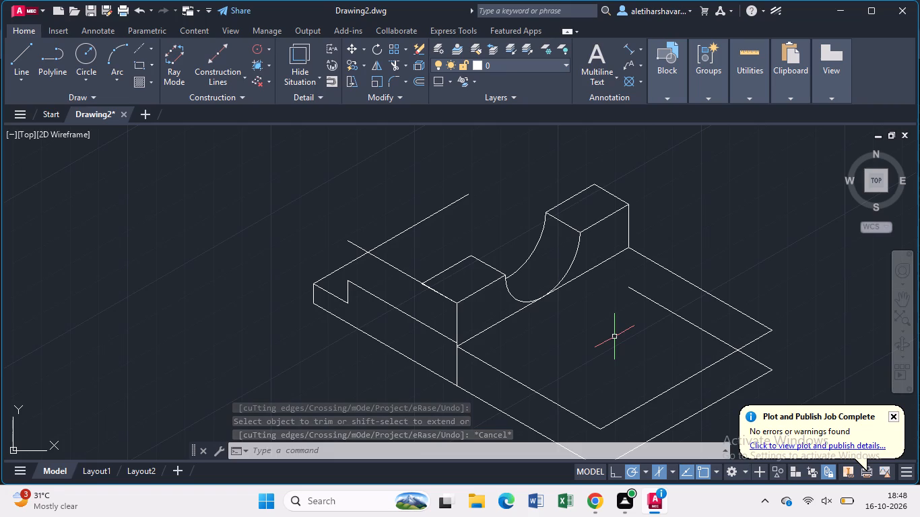
Draw a vertical line about 18 long up from the copied outline's far right corner, past the upper base corner.
key(l)
key(Return)
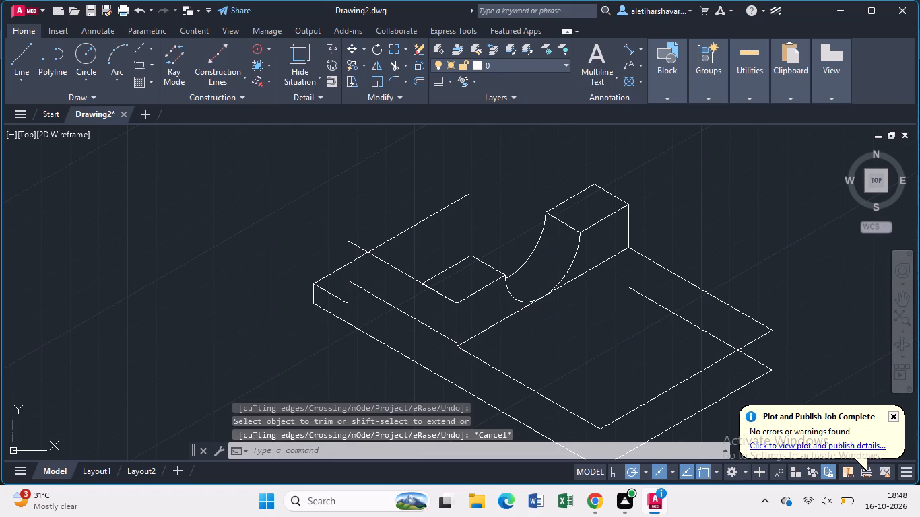
click(775, 372)
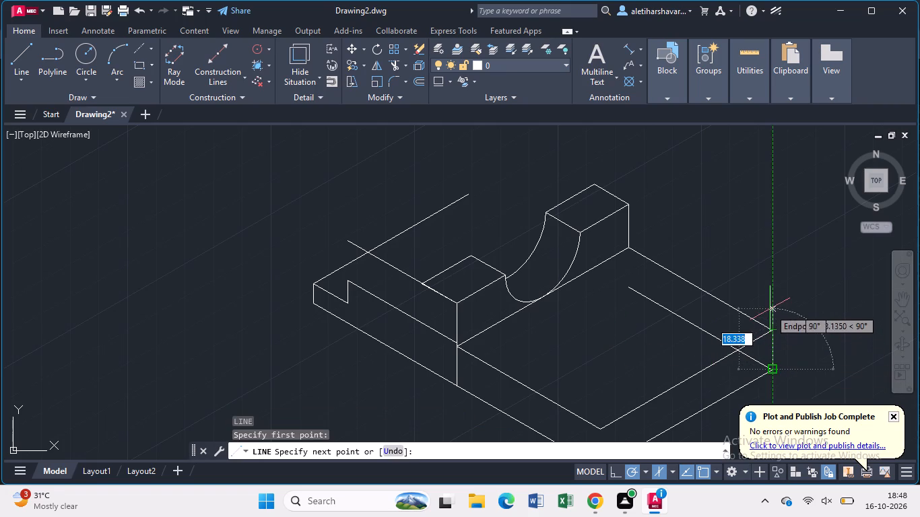
click(770, 306)
key(Escape)
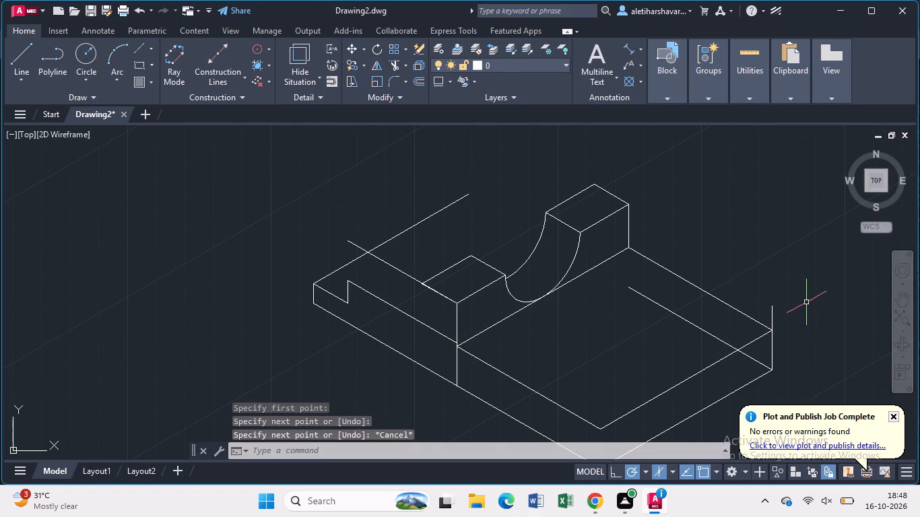
Trim the vertical line's overrun above the base's far right corner and both pieces of the hidden lower back edge.
text(tr)
key(Return)
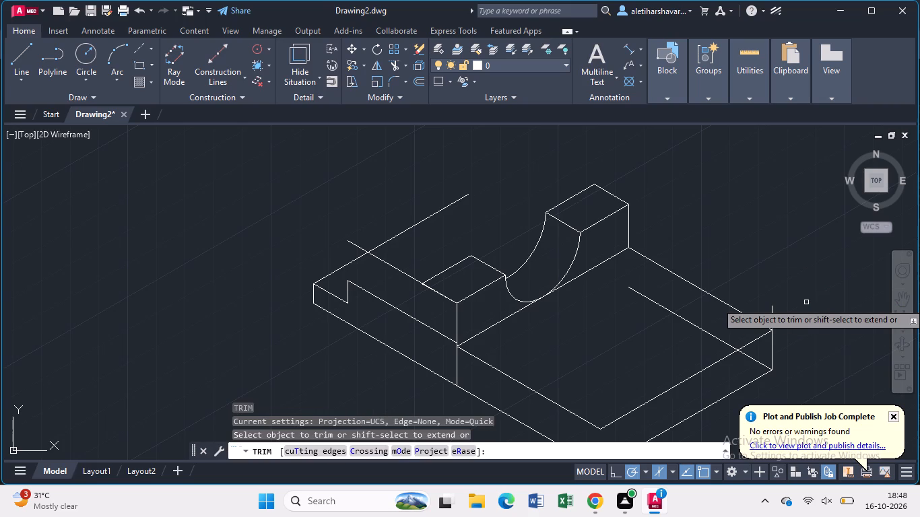
click(773, 310)
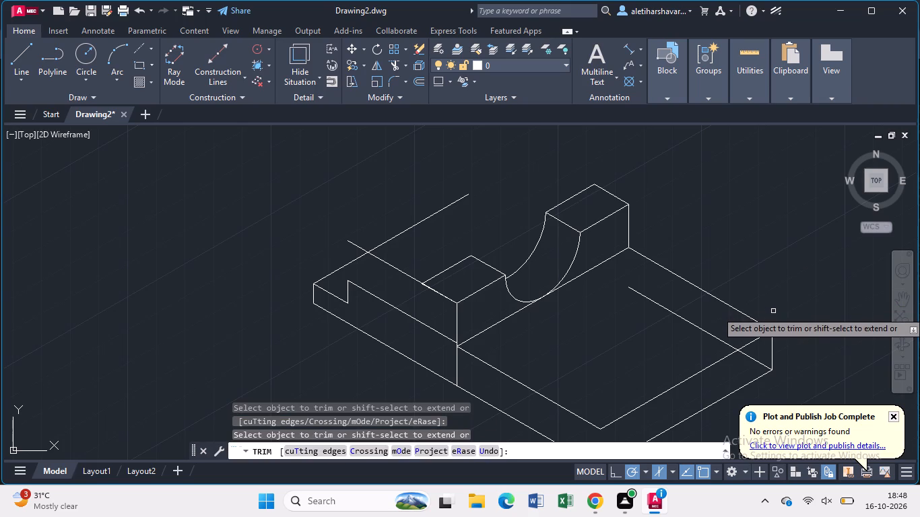
click(710, 335)
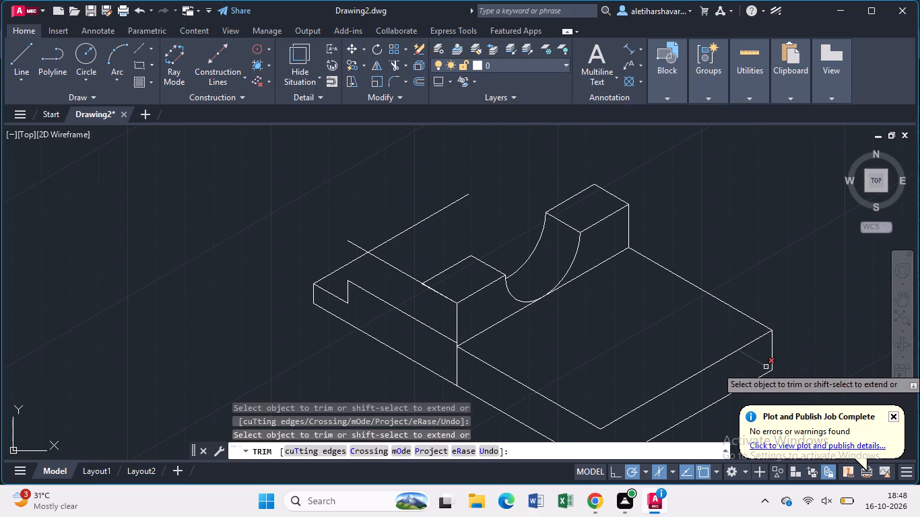
click(765, 366)
key(Escape)
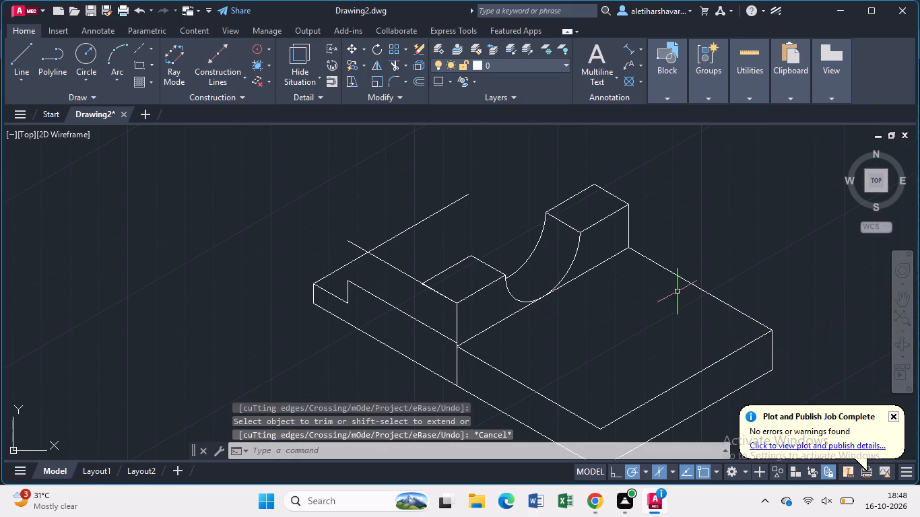
Delete the long leftover step line overrunning the upright's top end edge.
click(354, 241)
key(Delete)
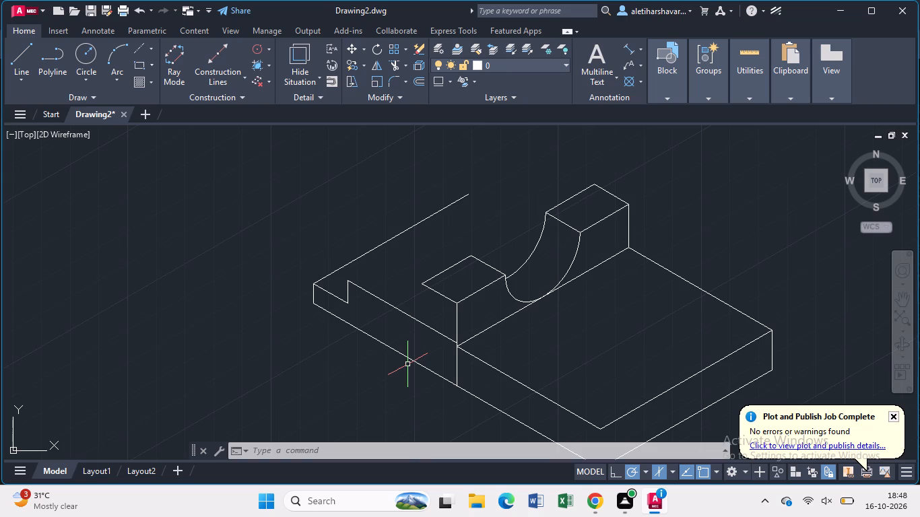
Extend the base's upper front edge past the upright's near bottom corner to the small vertical edge of the end step.
text(ex)
key(Return)
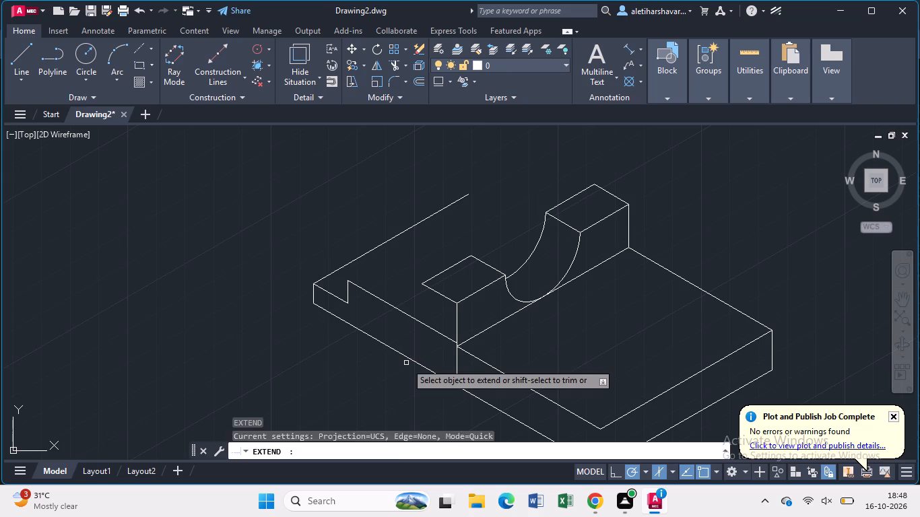
click(477, 359)
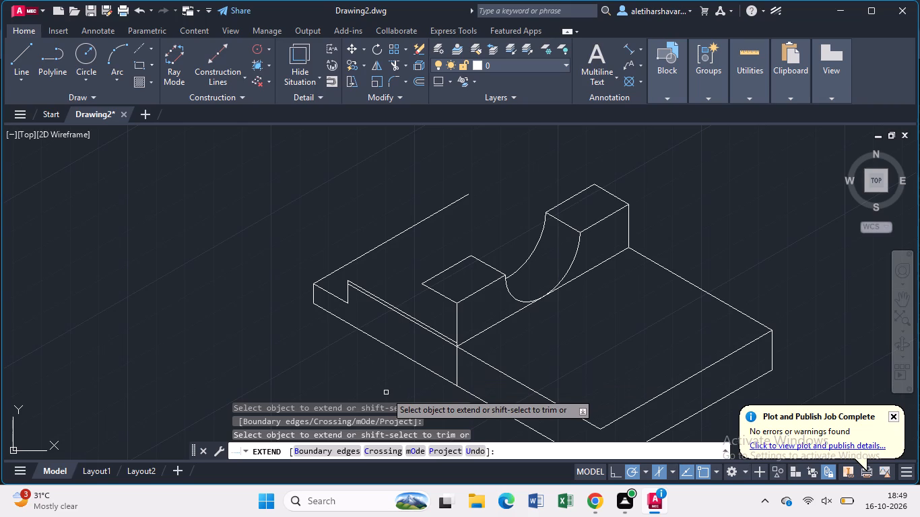
key(l)
key(Return)
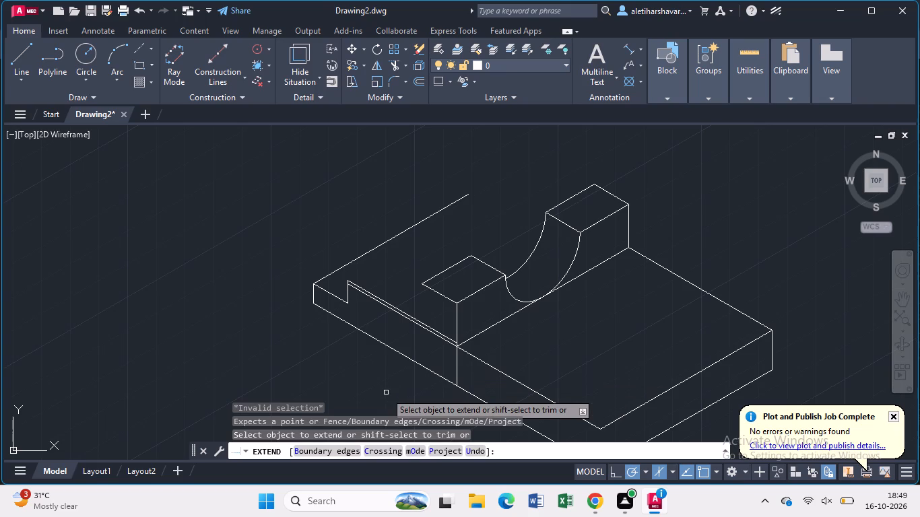
key(Escape)
Draw a 15-long line at 150° from the upright's left top corner, continuing about 17 vertically down past the base's upper front edge.
key(l)
key(Return)
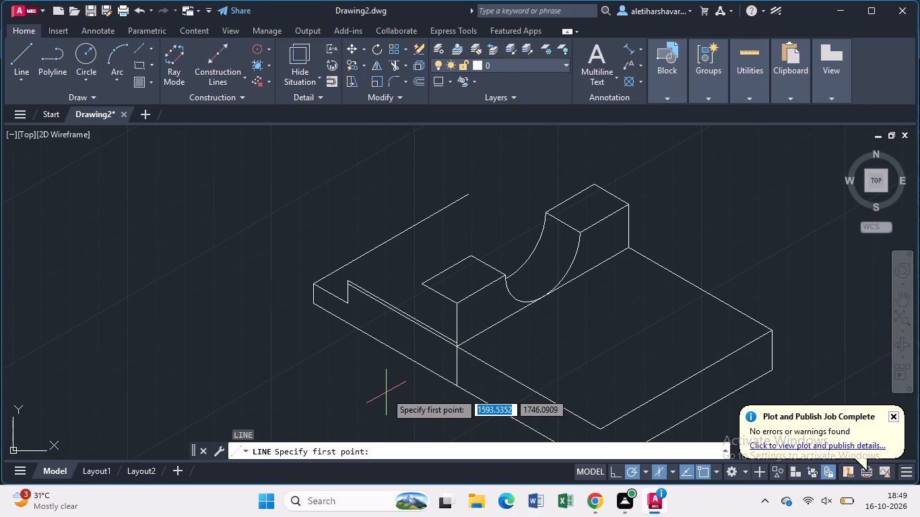
click(423, 287)
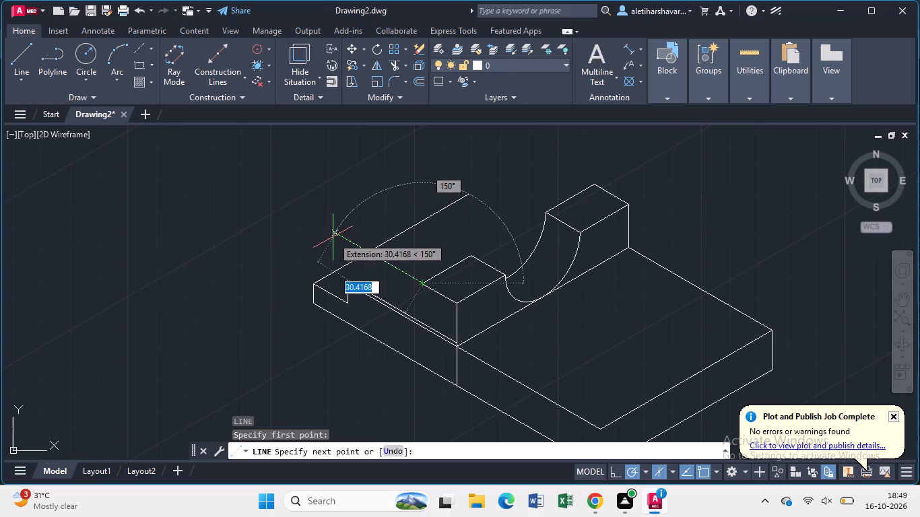
key(1)
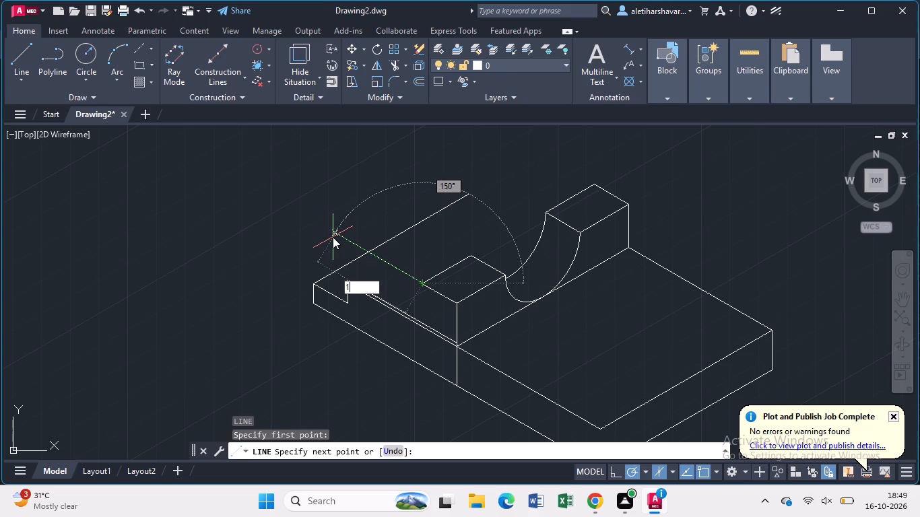
key(5)
key(Return)
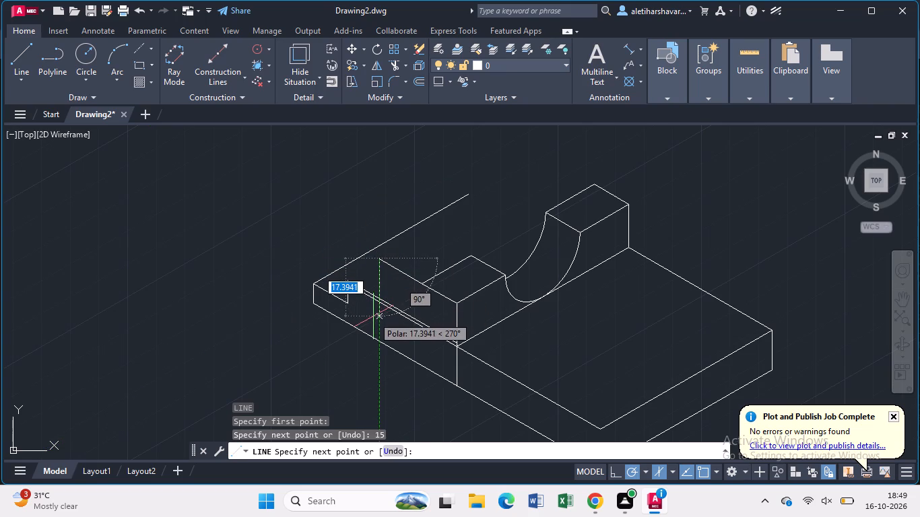
click(373, 316)
key(Escape)
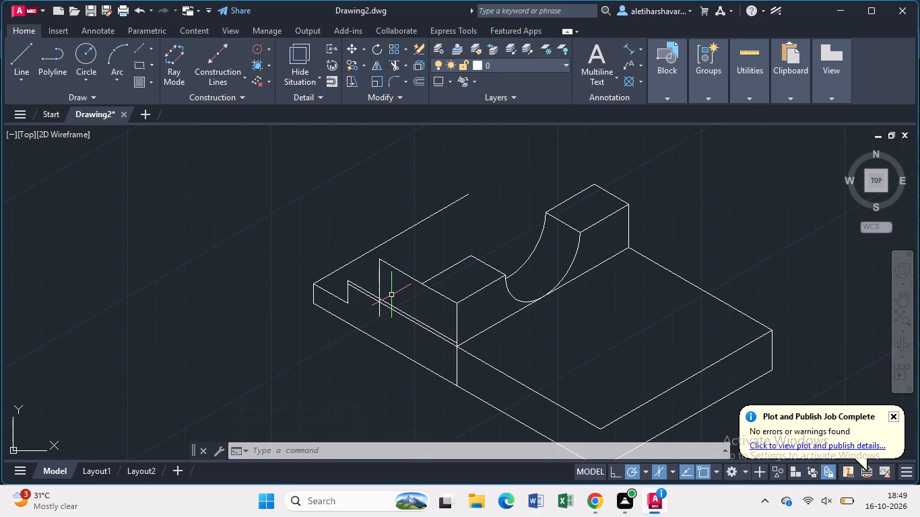
Trim the doubled segments along the base's upper front edge and the new vertical line's overrun below that edge.
text(tr)
key(Return)
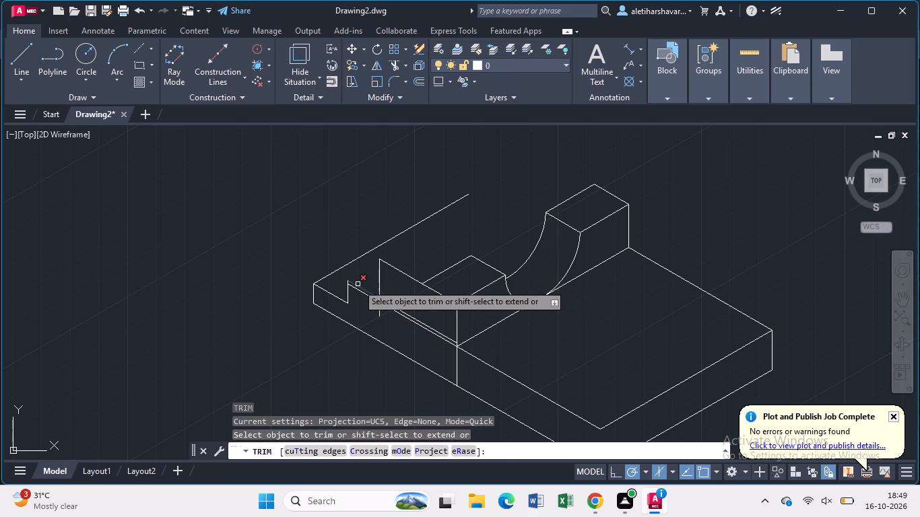
click(357, 284)
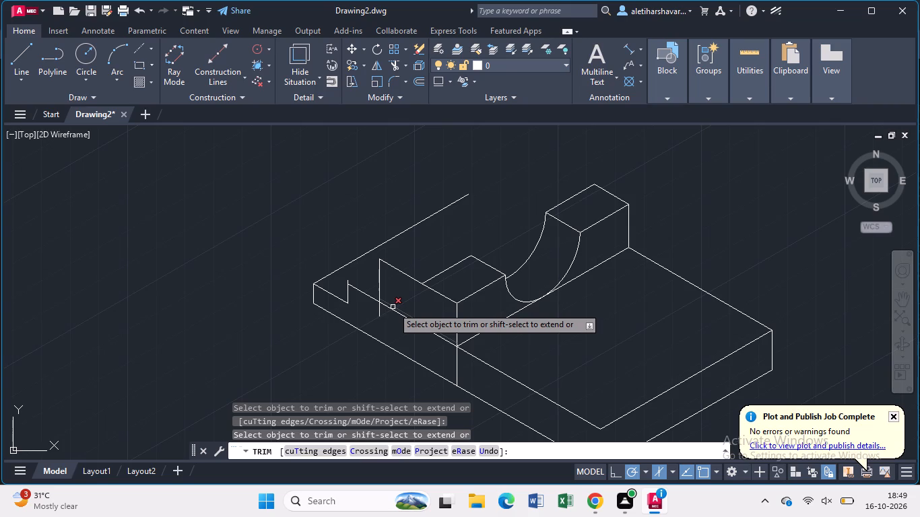
click(395, 307)
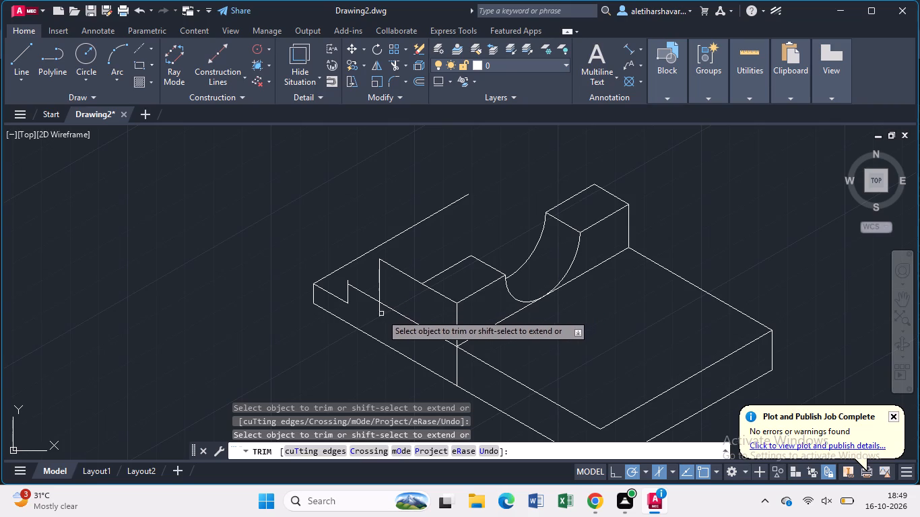
click(380, 314)
key(Escape)
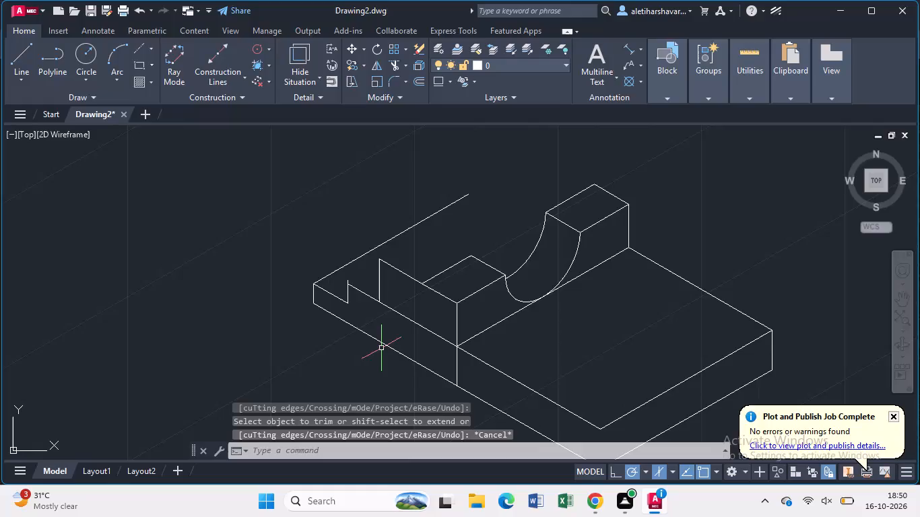
Draw a radius 5 isocircle on the left isoplane, centred at the lower end of the new vertical line.
key(e)
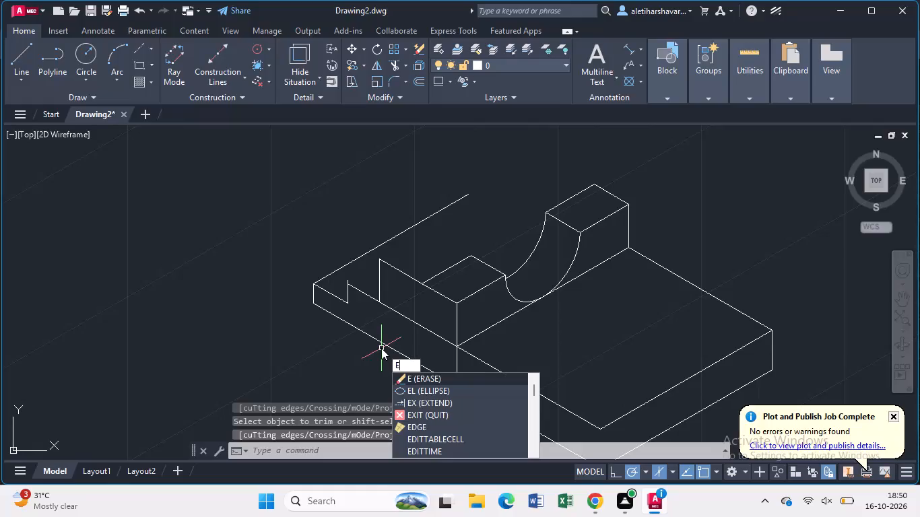
text(ll)
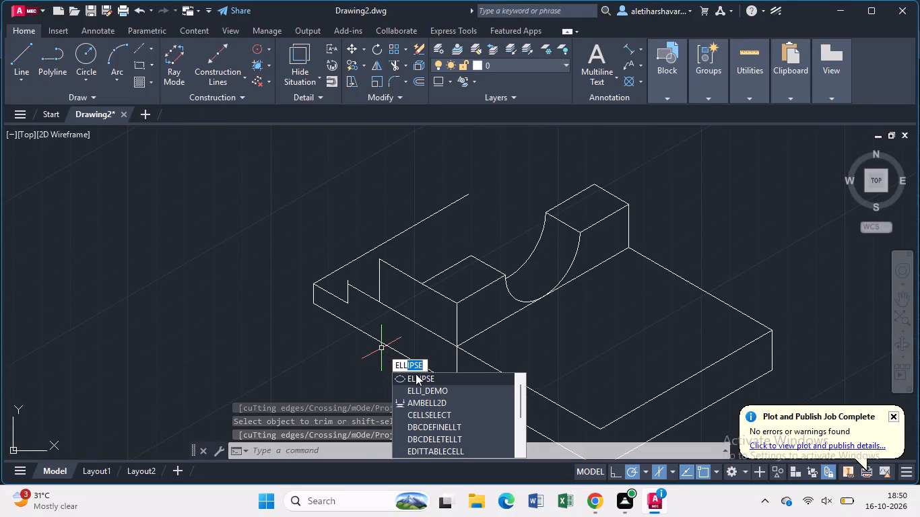
click(426, 380)
click(535, 450)
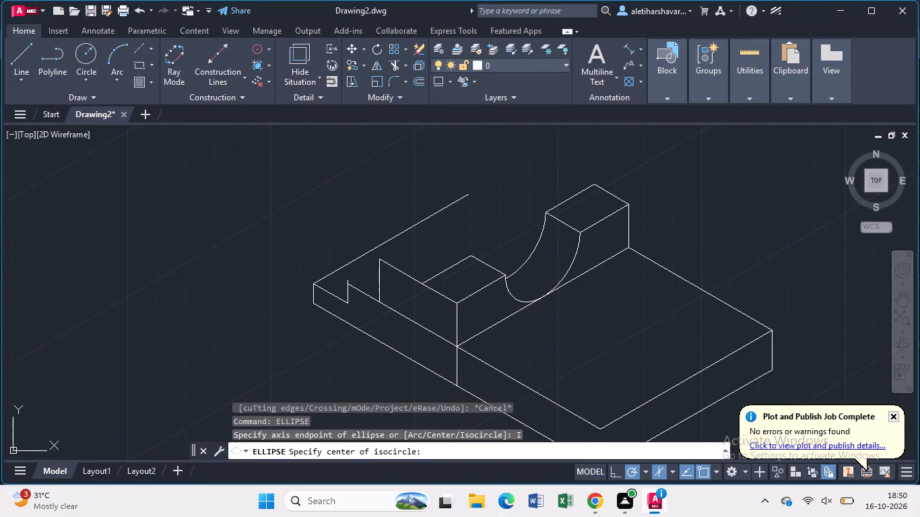
click(379, 305)
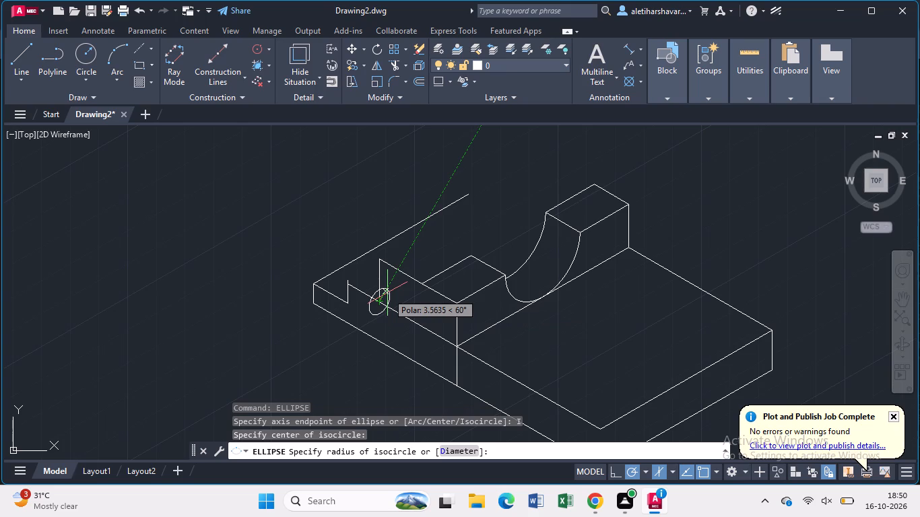
key(F5)
key(5)
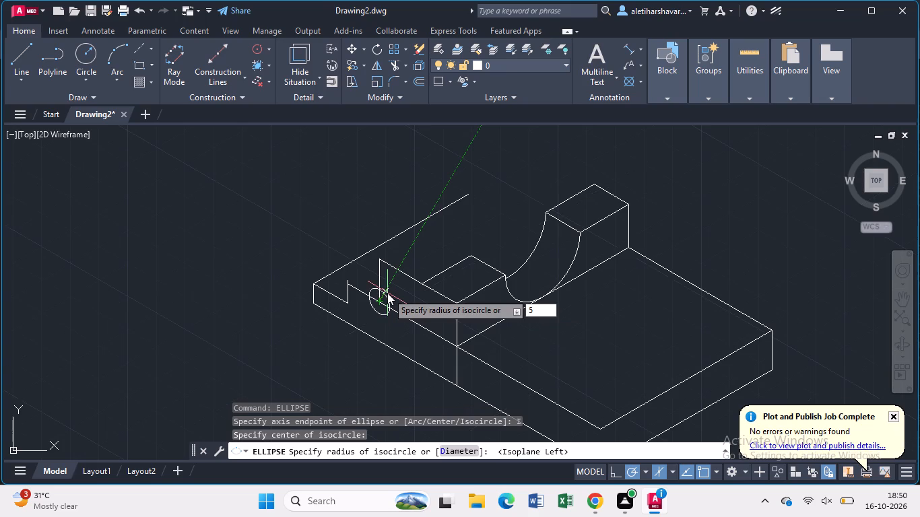
key(Return)
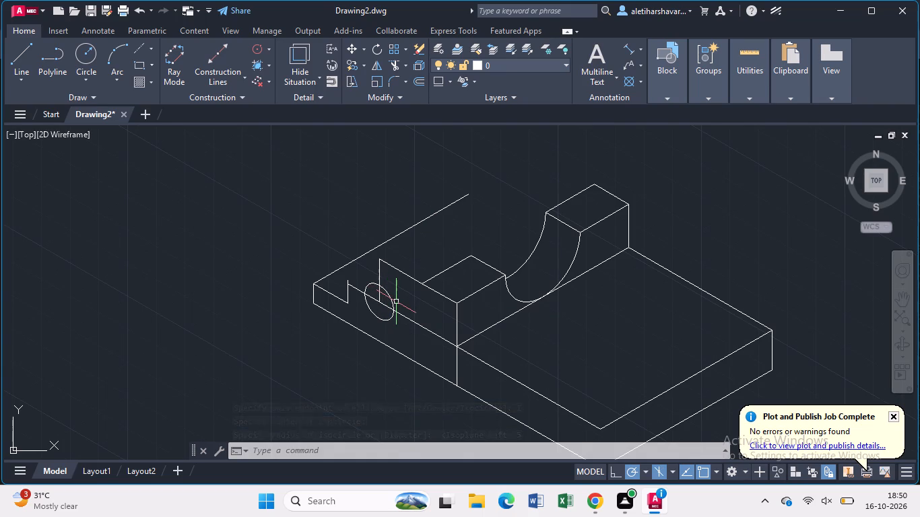
Trim away the upper front edge beyond, inside and before the small isocircle, from the upright's near corner to the step's short vertical edge.
text(tr)
key(Return)
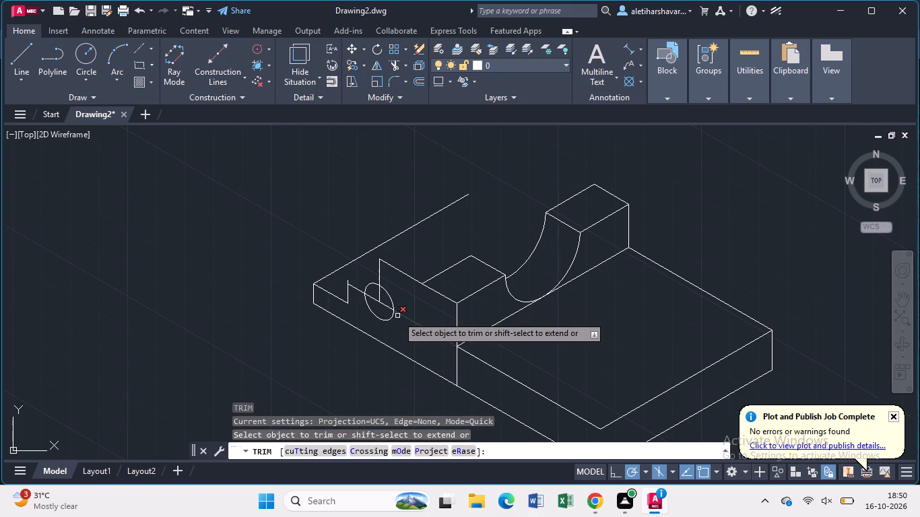
click(413, 319)
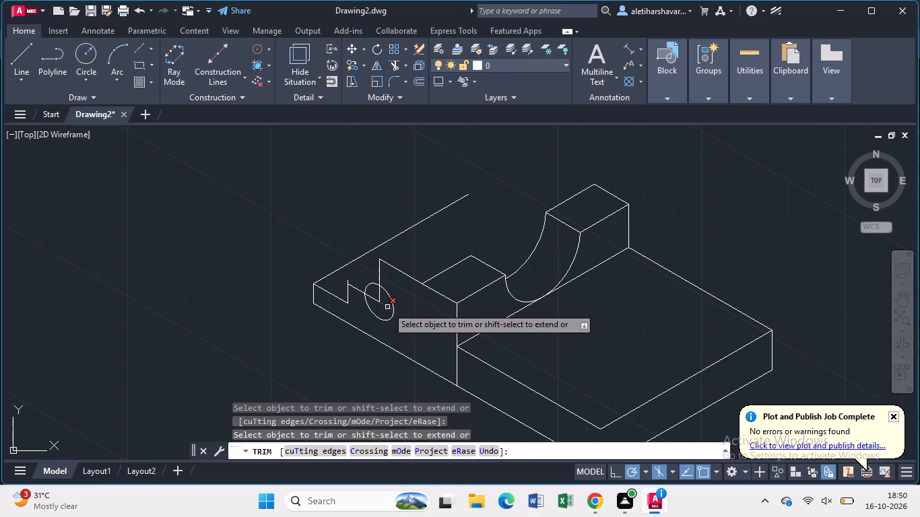
click(387, 307)
click(373, 300)
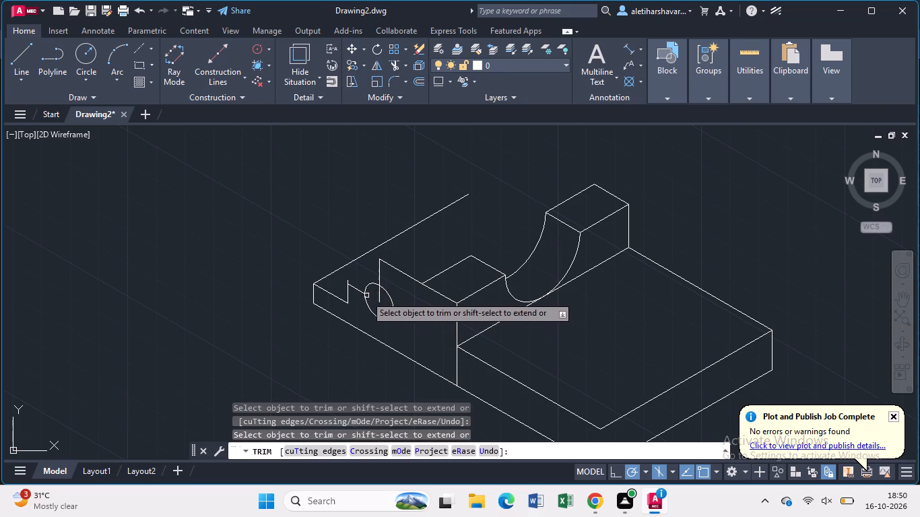
click(358, 292)
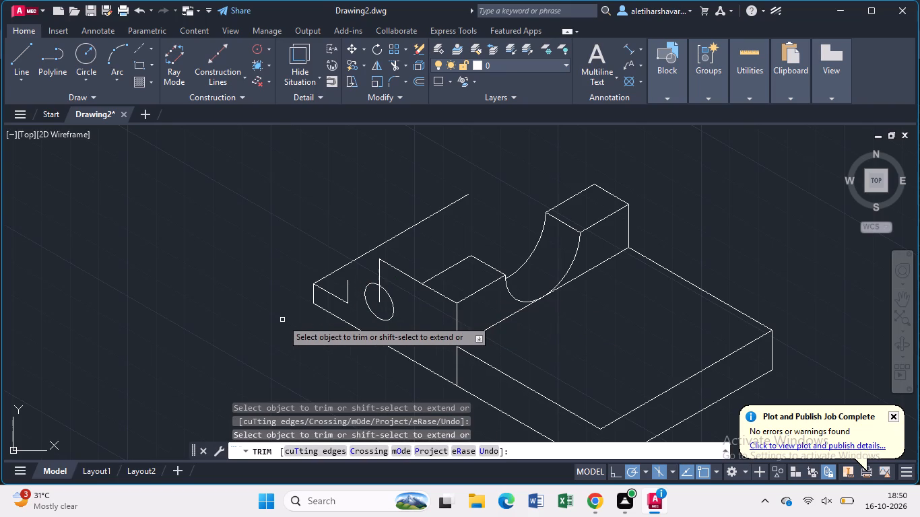
scroll(352, 335, down, 1)
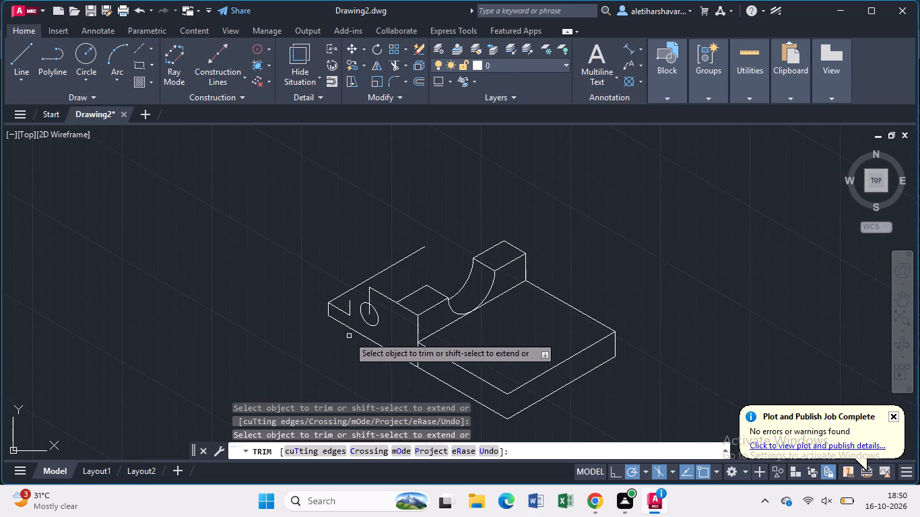
middle_drag(361, 347, 345, 343)
middle_drag(344, 343, 320, 332)
middle_click(302, 324)
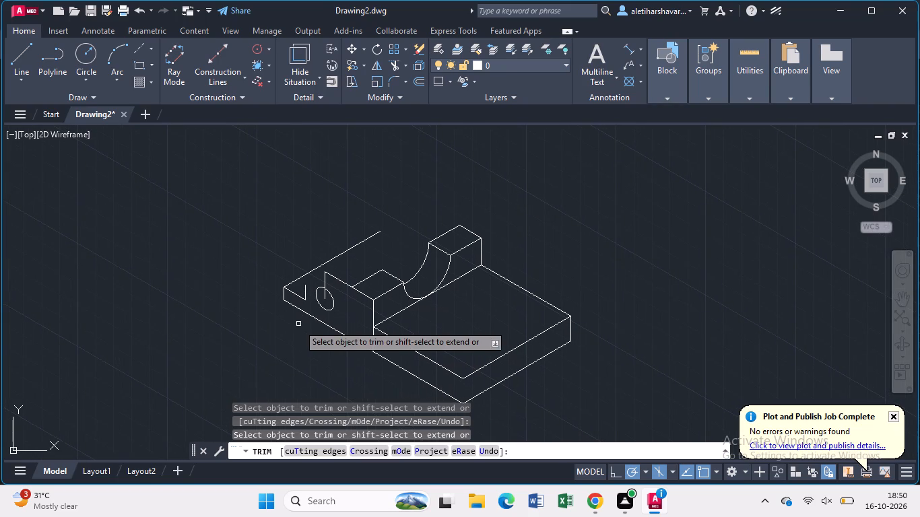
key(Escape)
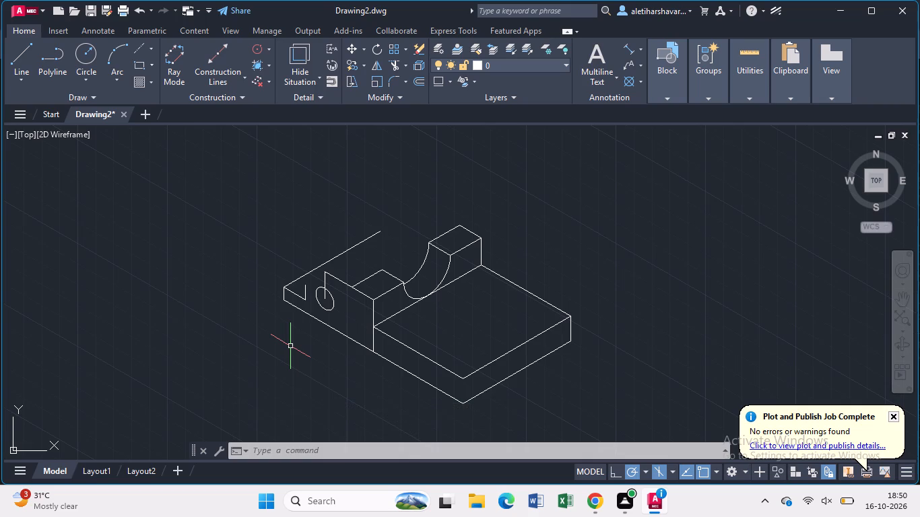
Draw a centre line across the base's top face from the midpoint of its front left edge to just past the opposite edge.
key(l)
key(Return)
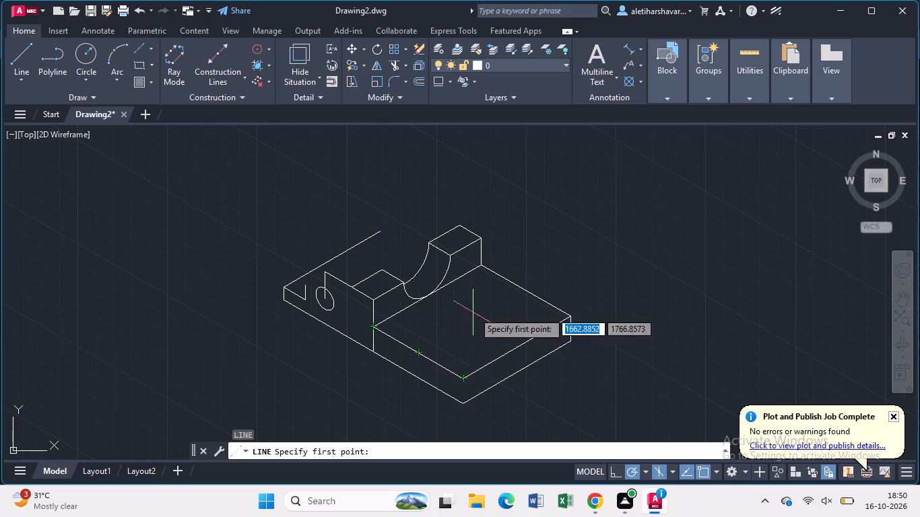
click(419, 353)
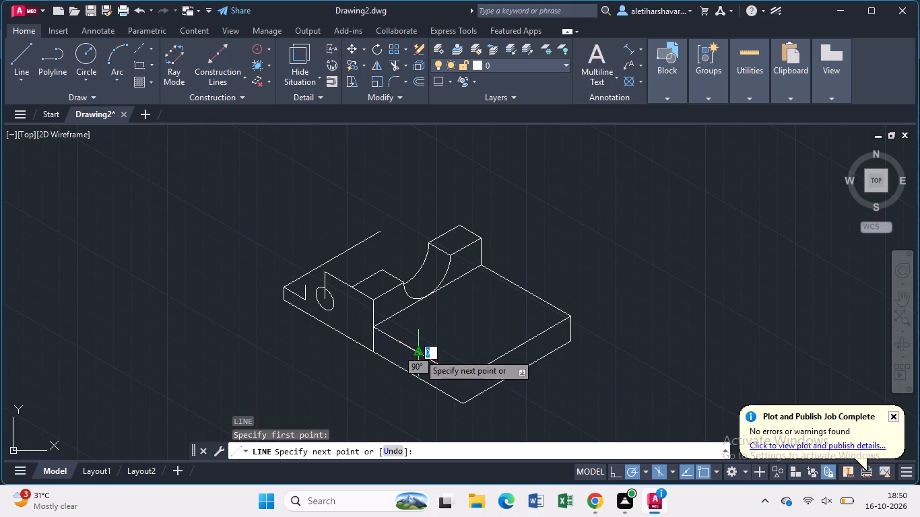
click(540, 275)
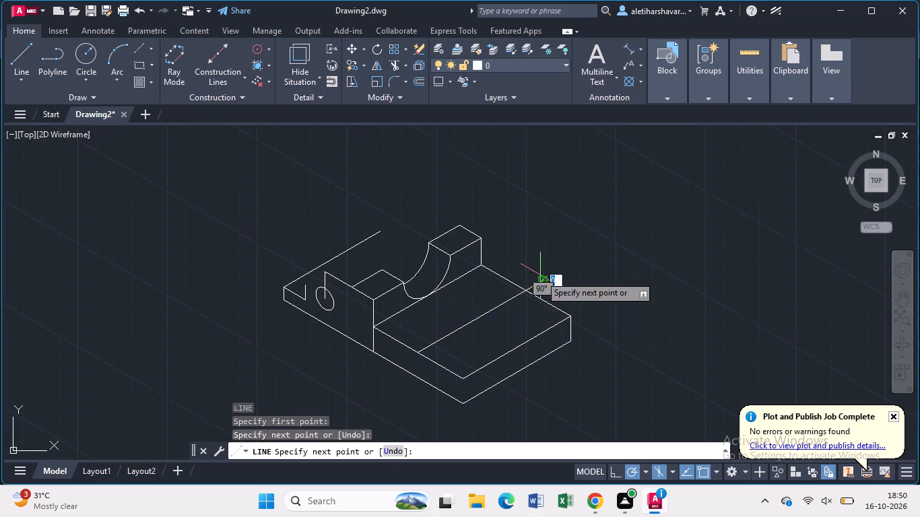
key(Escape)
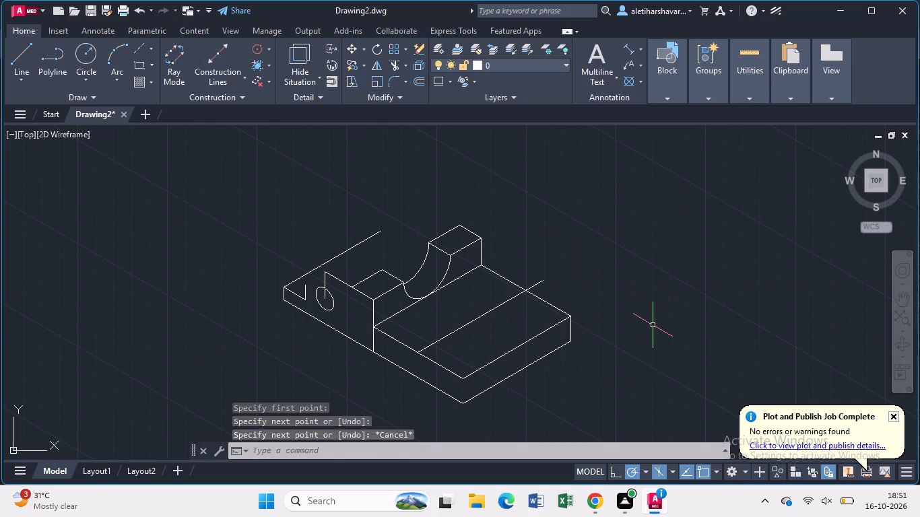
Trim the centre line's overrun beyond the base's far top edge.
key(t)
key(r)
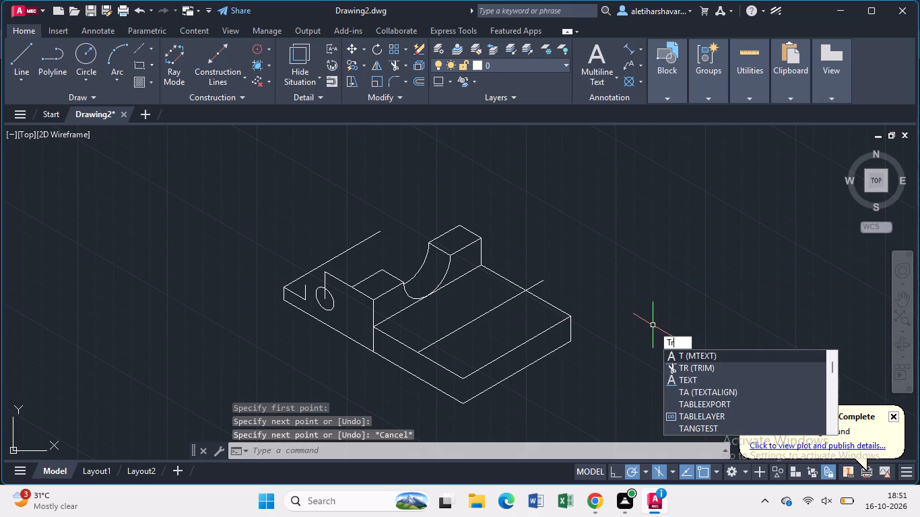
key(Return)
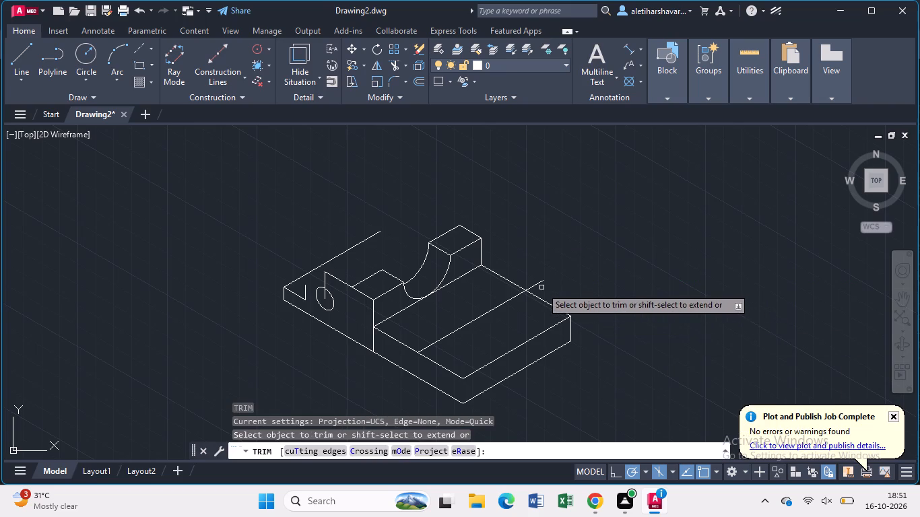
click(536, 285)
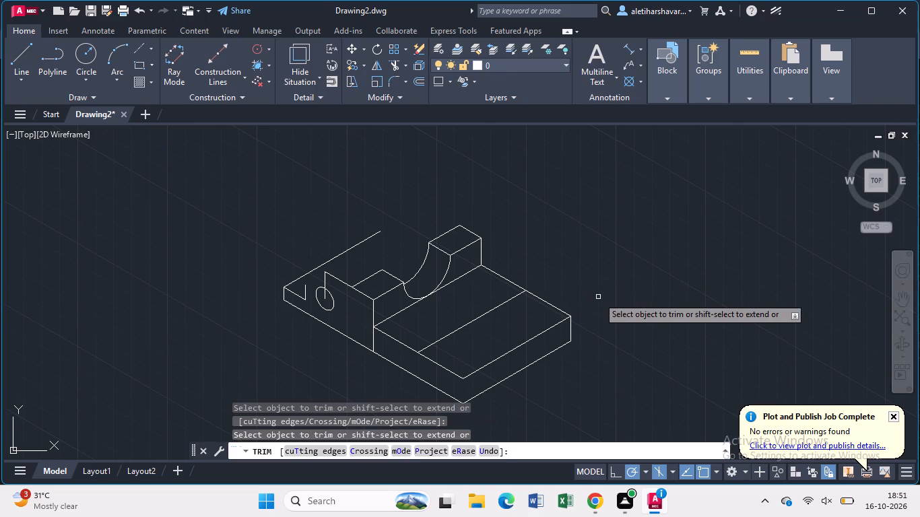
key(l)
key(Return)
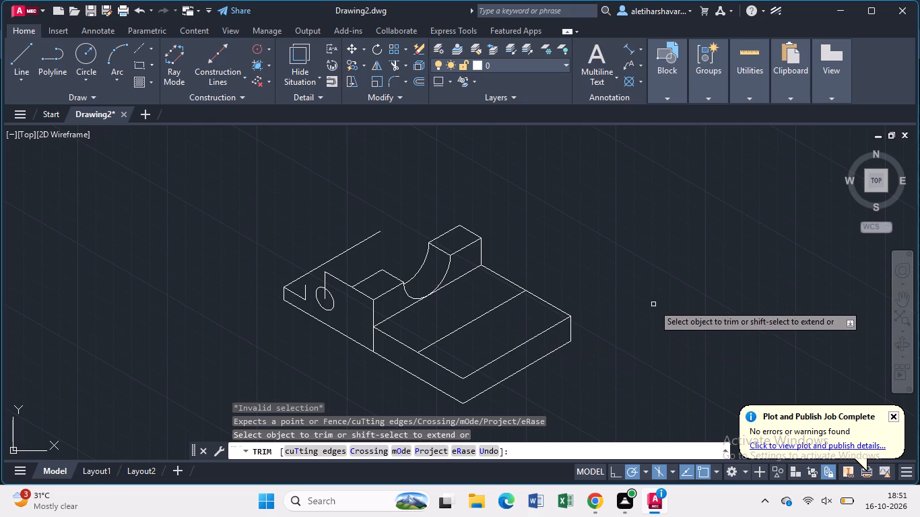
key(Escape)
Draw a 50-long crossing centre line from the midpoint of the top face's front right edge to the upright's bottom edge.
key(l)
key(Return)
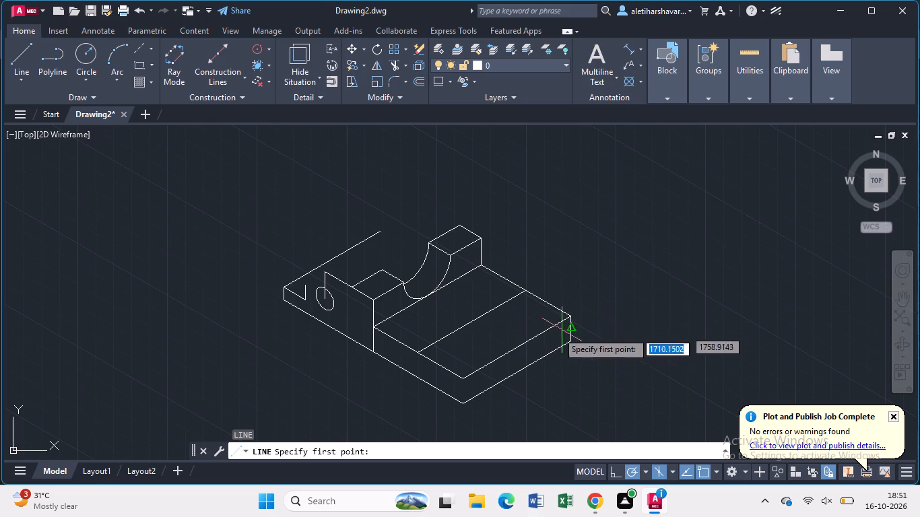
click(515, 347)
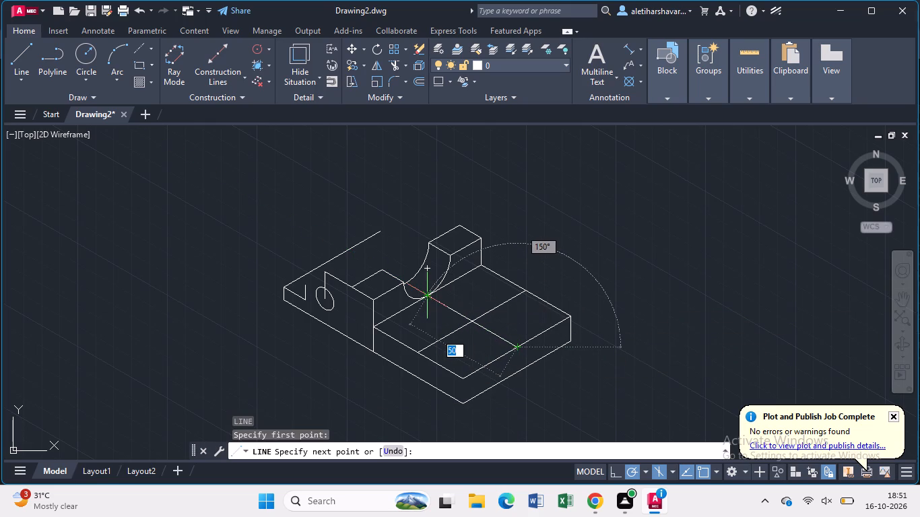
click(426, 294)
key(Escape)
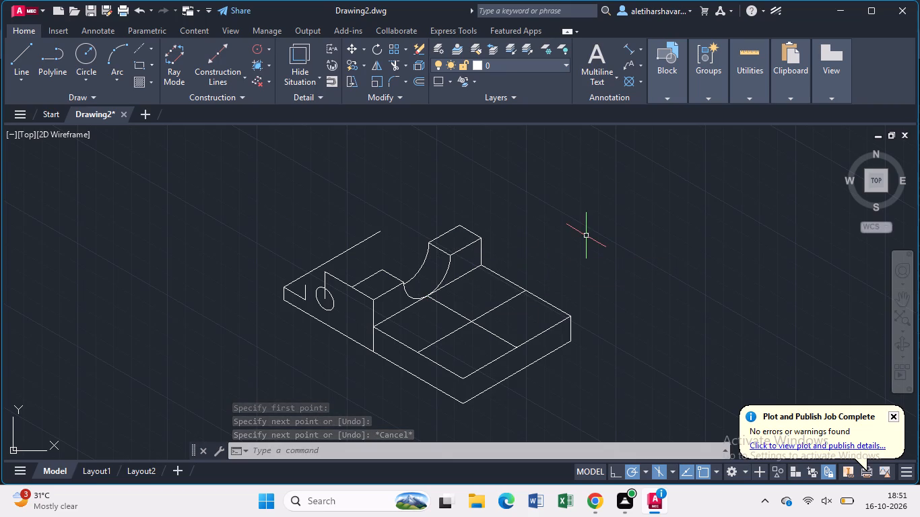
Draw a radius 8 isocircle in the top isoplane, centred where the two centre lines cross on the base's top face.
text(ell)
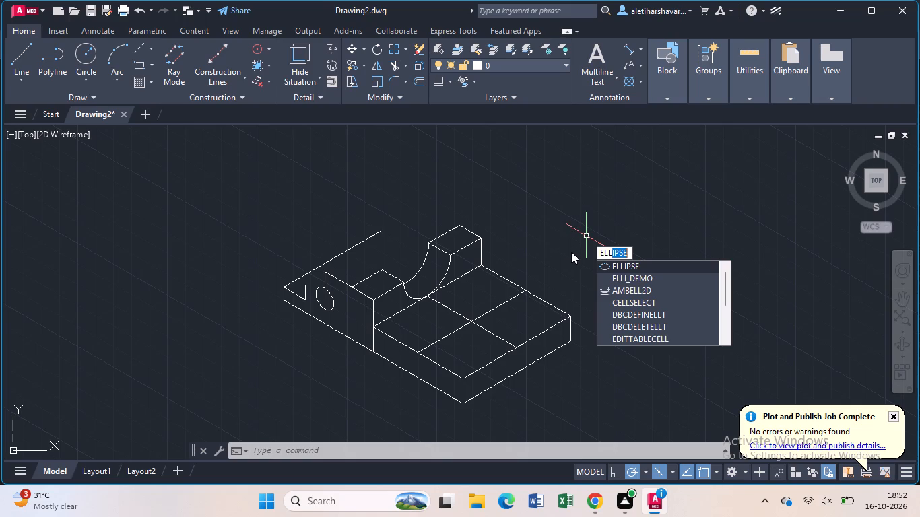
click(622, 262)
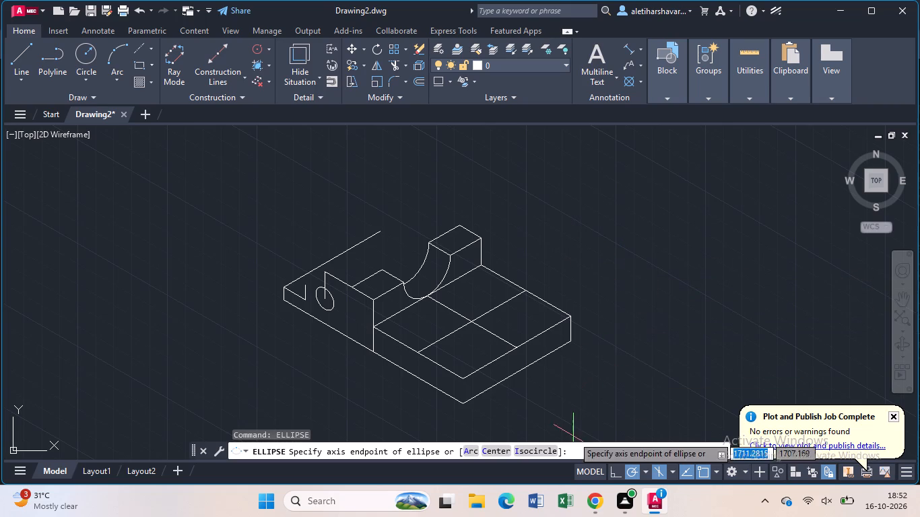
click(548, 452)
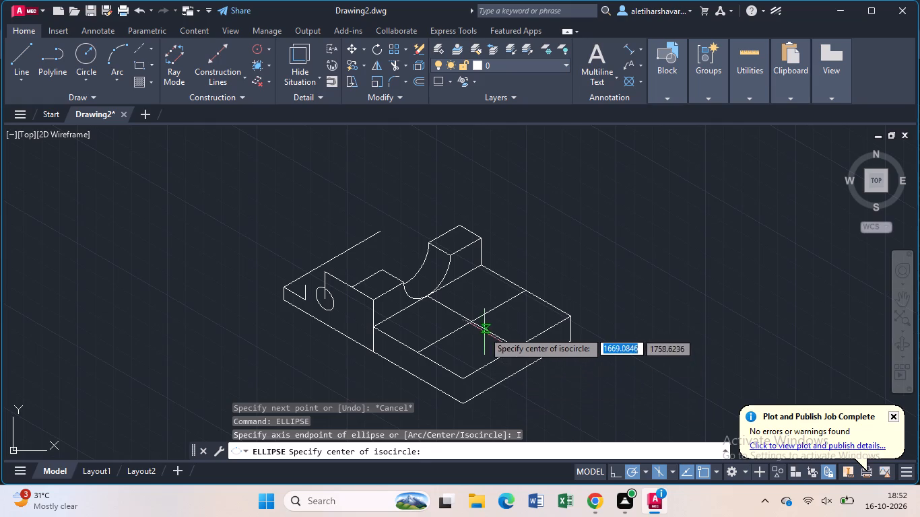
click(473, 325)
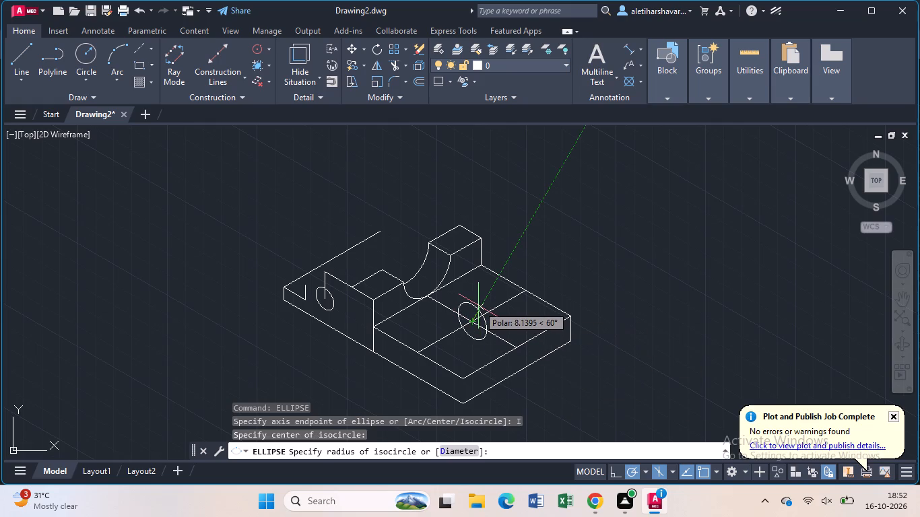
key(F5)
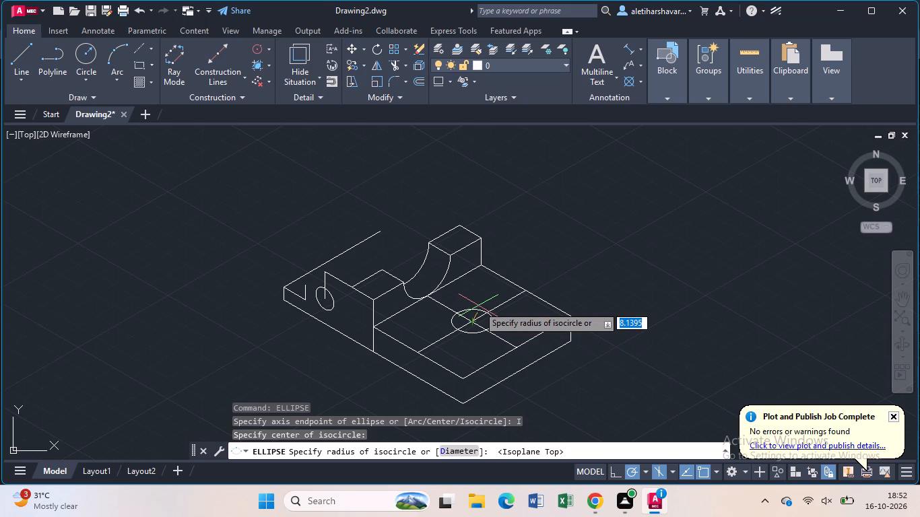
key(8)
key(Return)
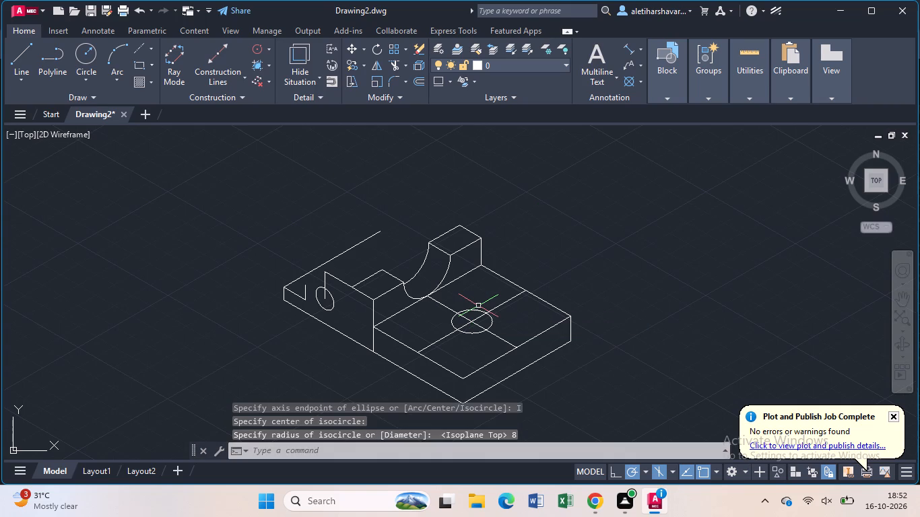
key(Escape)
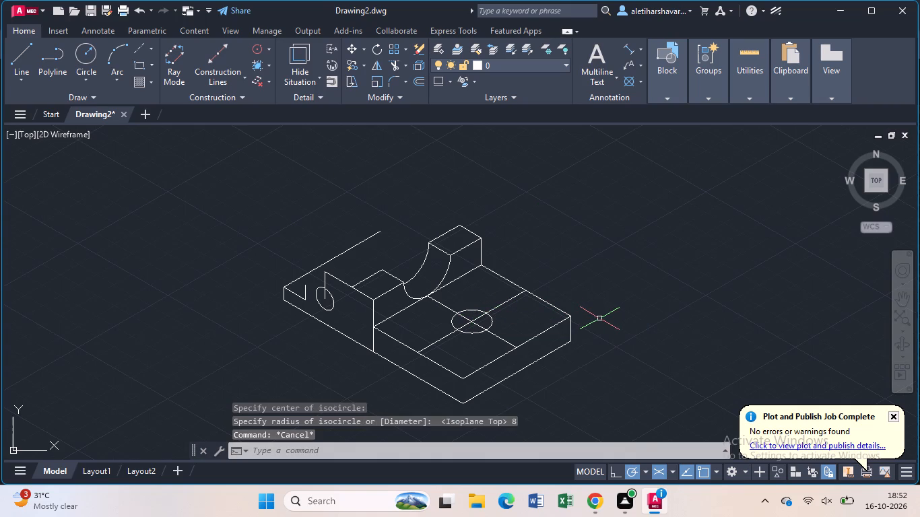
Draw a 6-long construction line straight down from the isocircle's centre.
key(l)
key(Return)
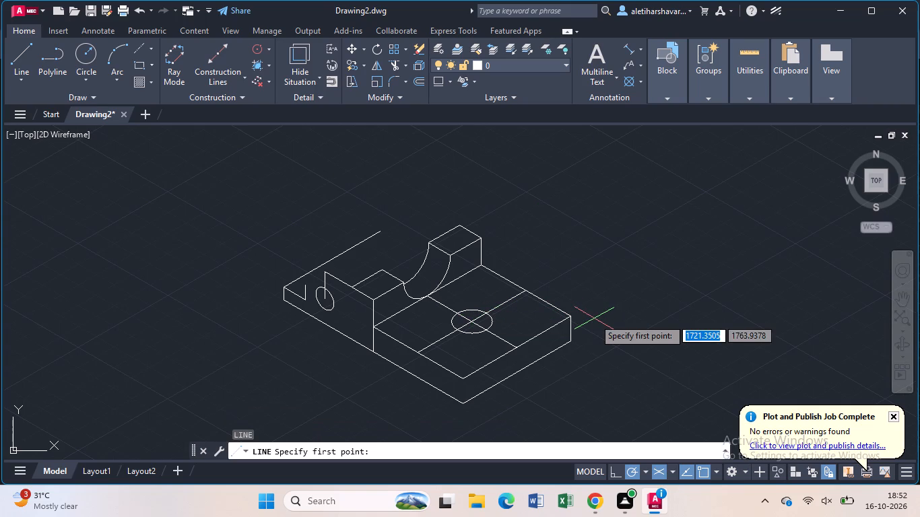
click(471, 320)
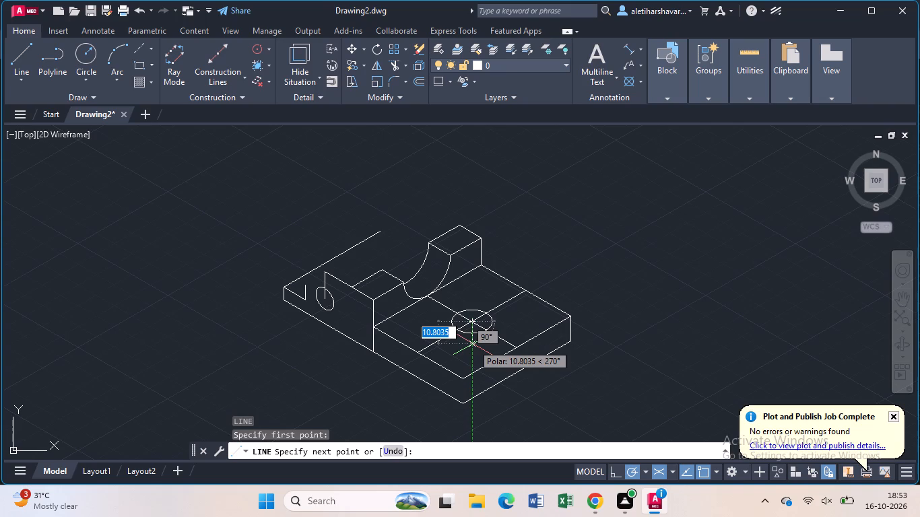
key(6)
key(Return)
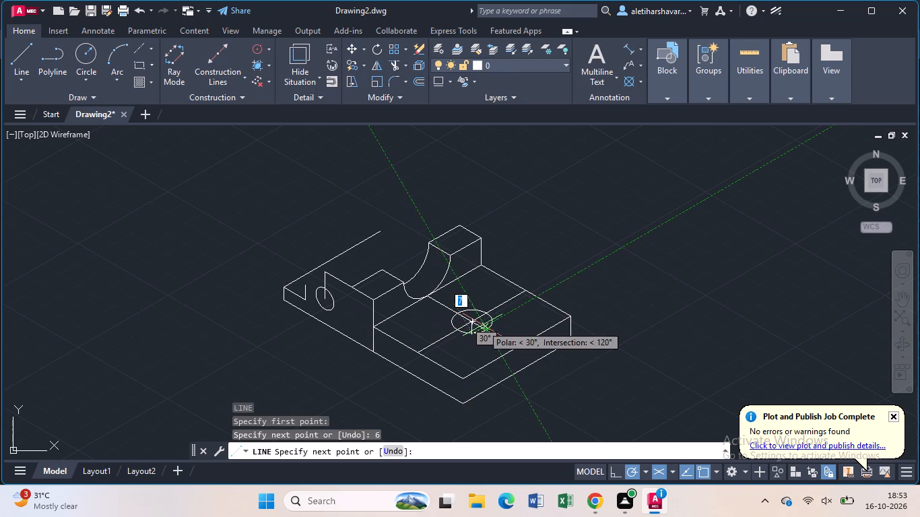
key(Escape)
Copy the radius 8 isocircle from its centre to the lower end of the vertical construction line.
click(493, 322)
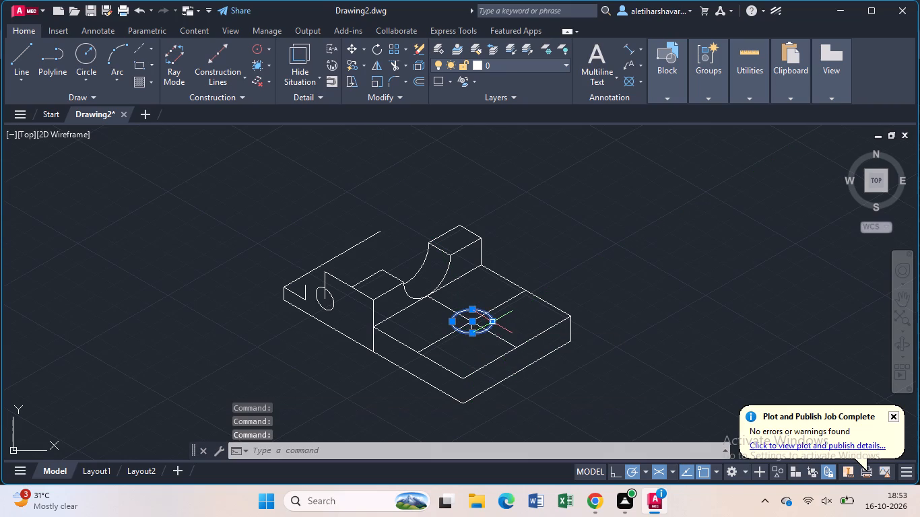
key(c)
key(o)
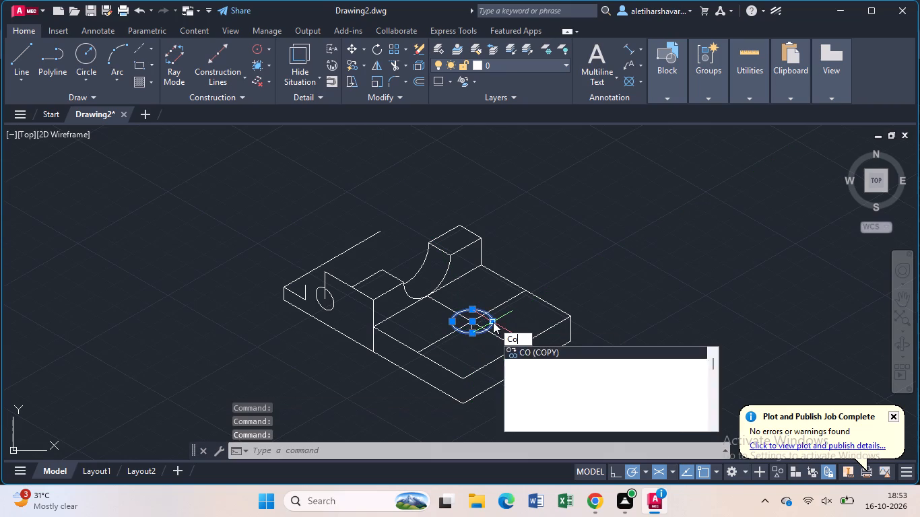
key(Return)
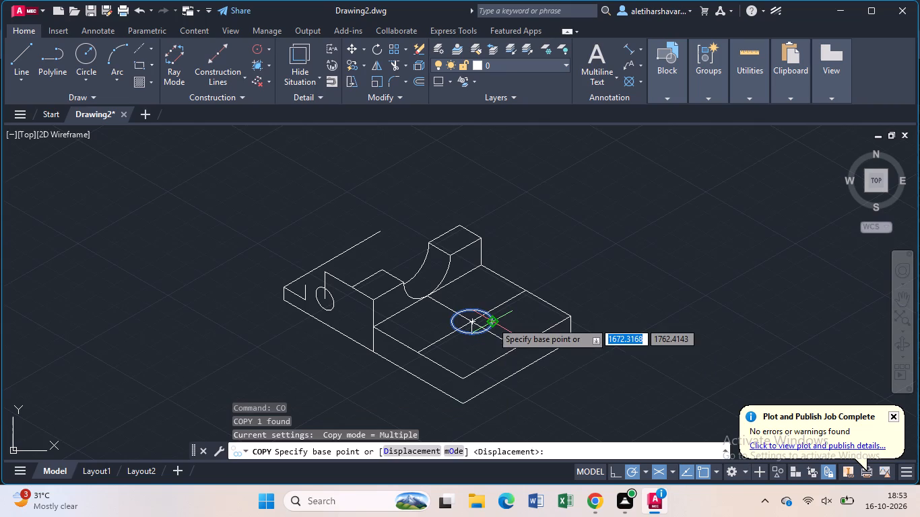
scroll(492, 322, up, 2)
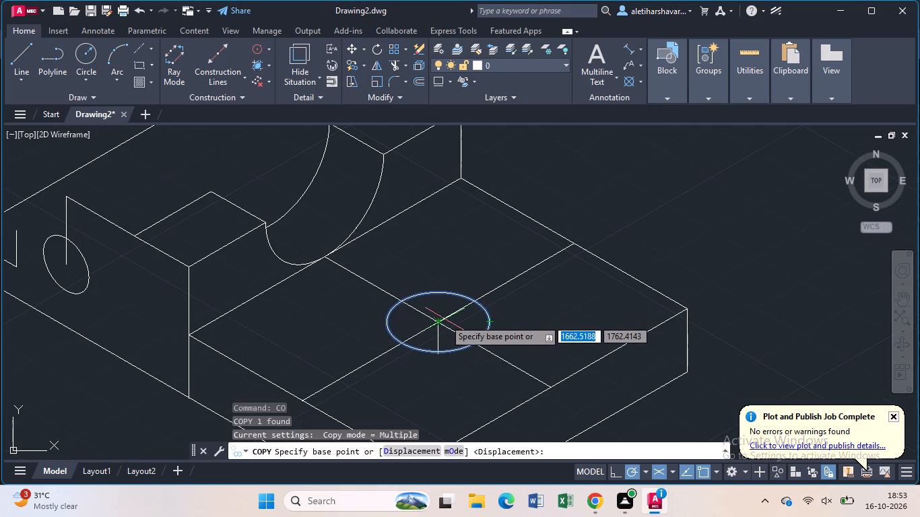
click(435, 322)
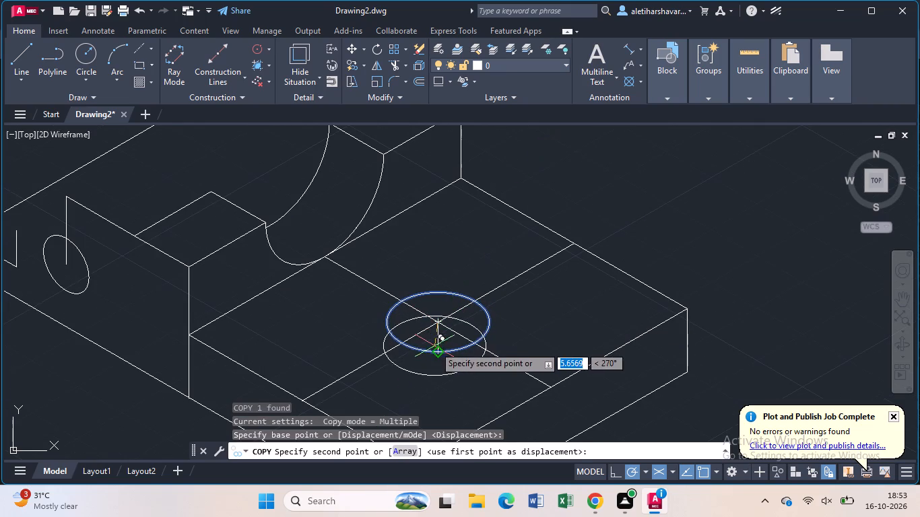
scroll(436, 349, up, 3)
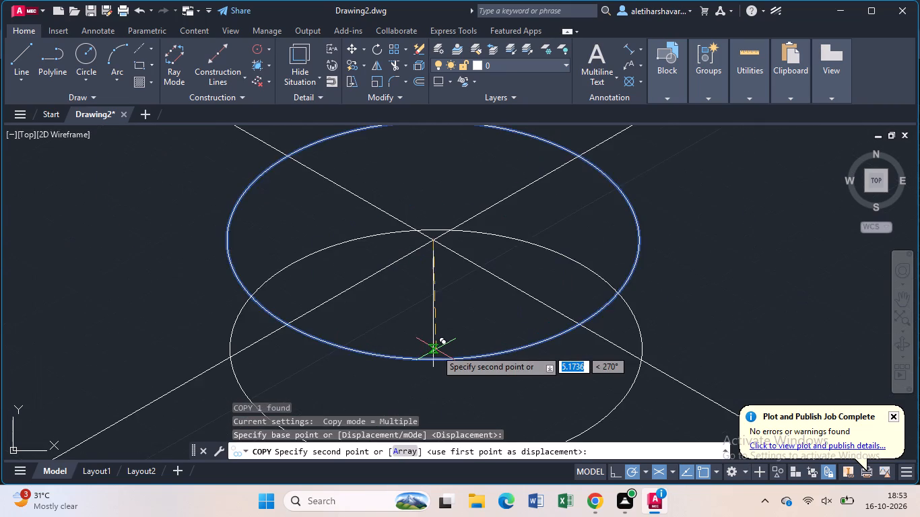
scroll(436, 349, up, 1)
click(430, 378)
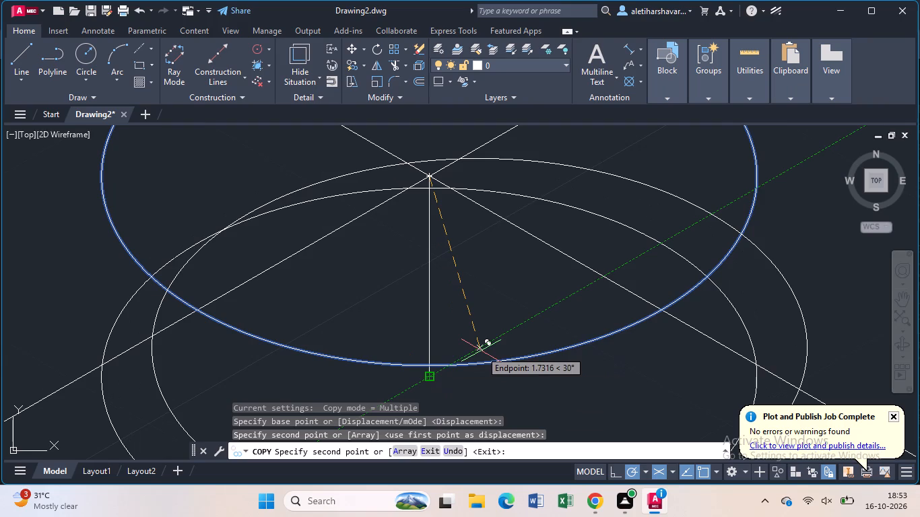
key(Escape)
Trim away all pieces of the vertical construction line between the two isocircle centres.
scroll(478, 349, down, 2)
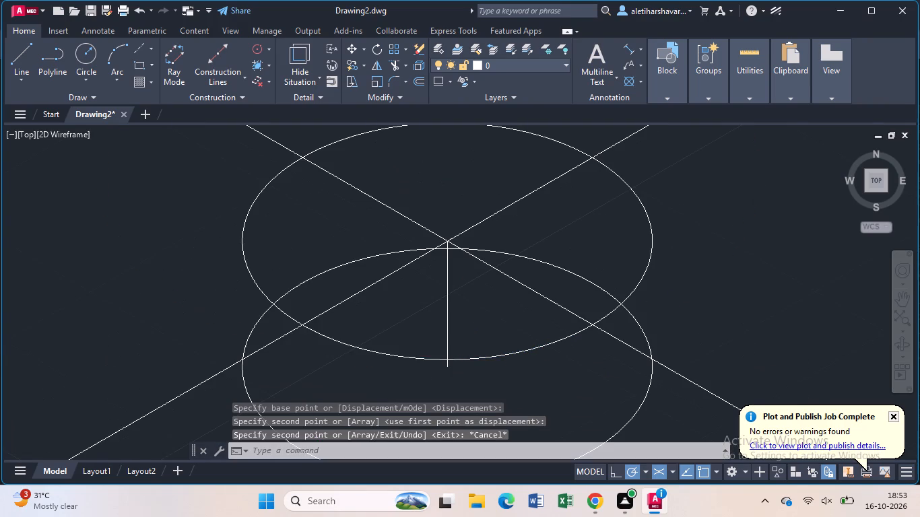
text(tr)
key(Return)
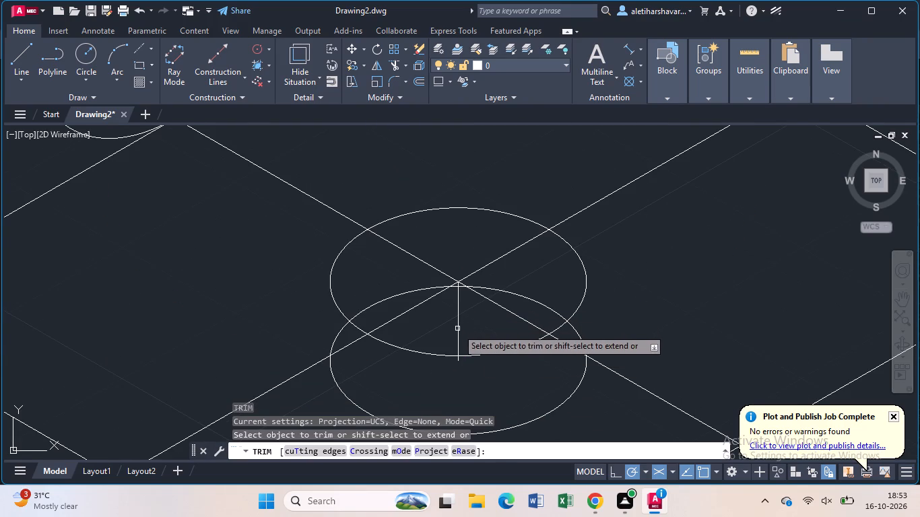
click(457, 329)
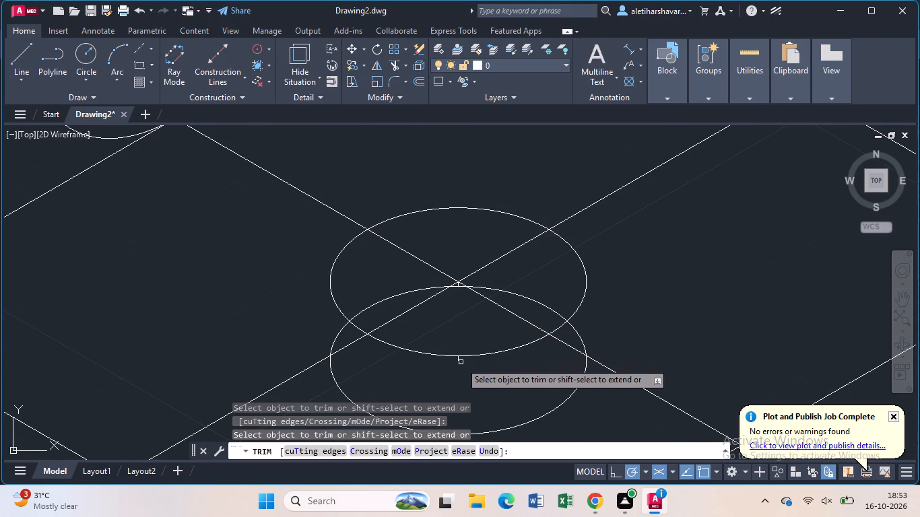
click(459, 361)
scroll(462, 296, up, 2)
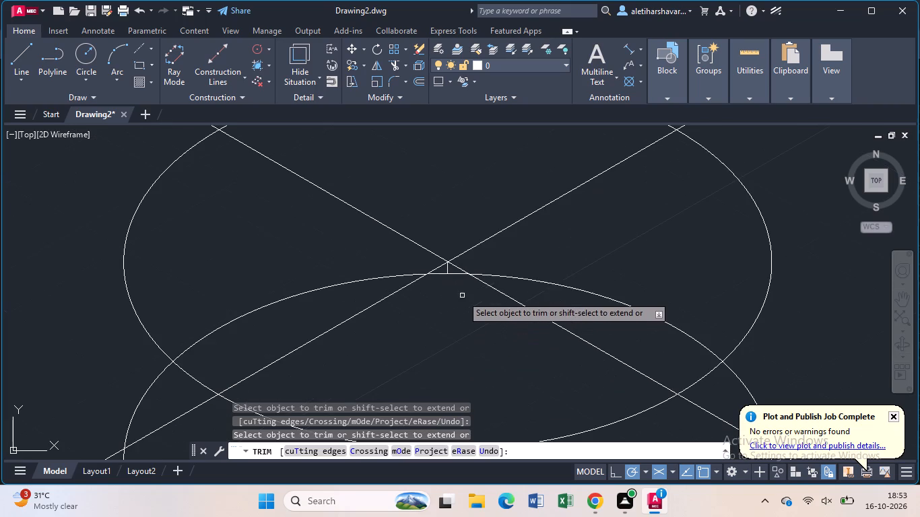
click(447, 270)
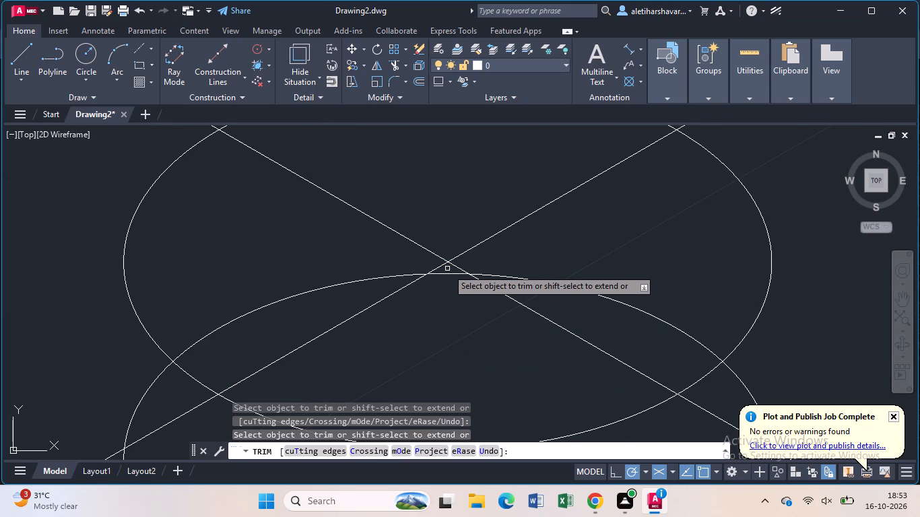
Trim away both crossing centre lines inside and outside the isocircles on the base's top face.
scroll(447, 269, down, 3)
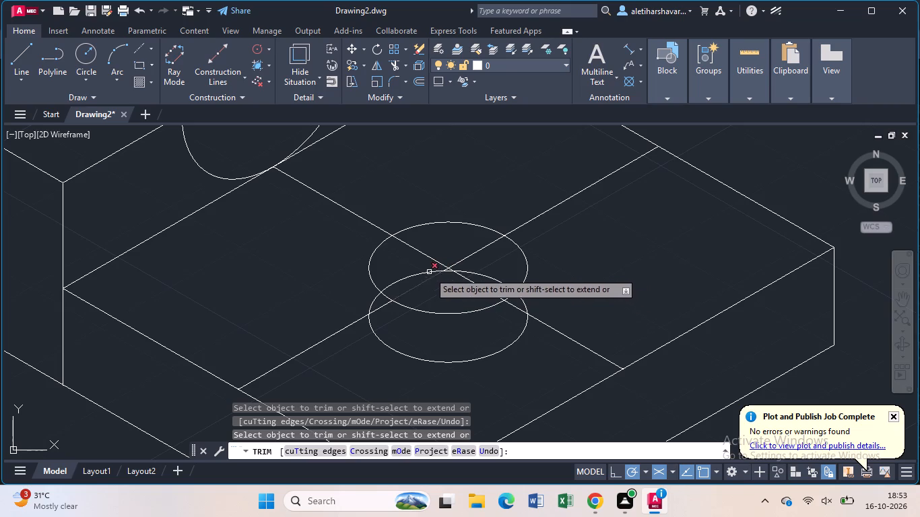
click(426, 254)
click(383, 229)
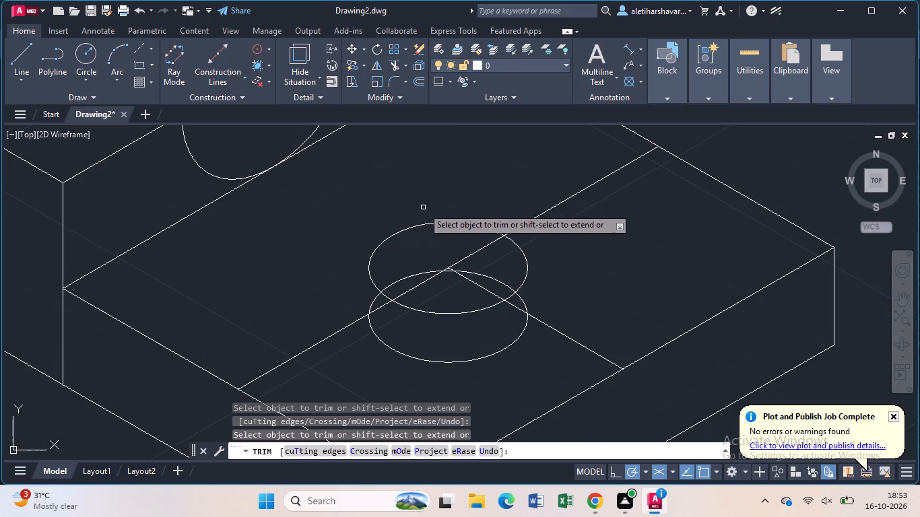
click(528, 220)
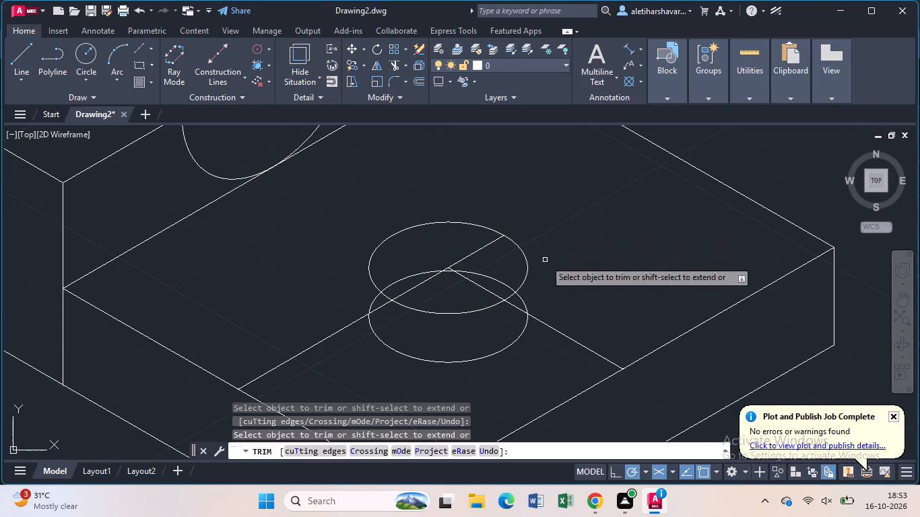
click(546, 326)
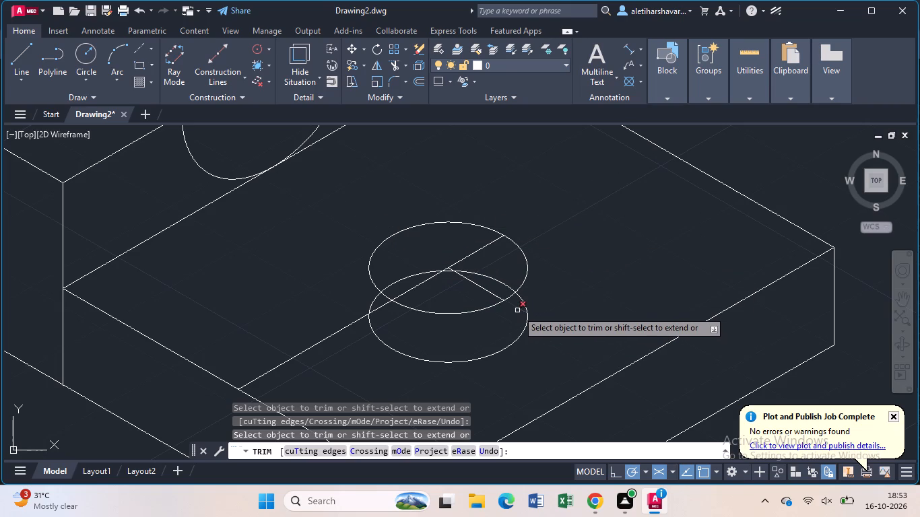
click(517, 310)
click(492, 293)
drag(476, 248, 481, 254)
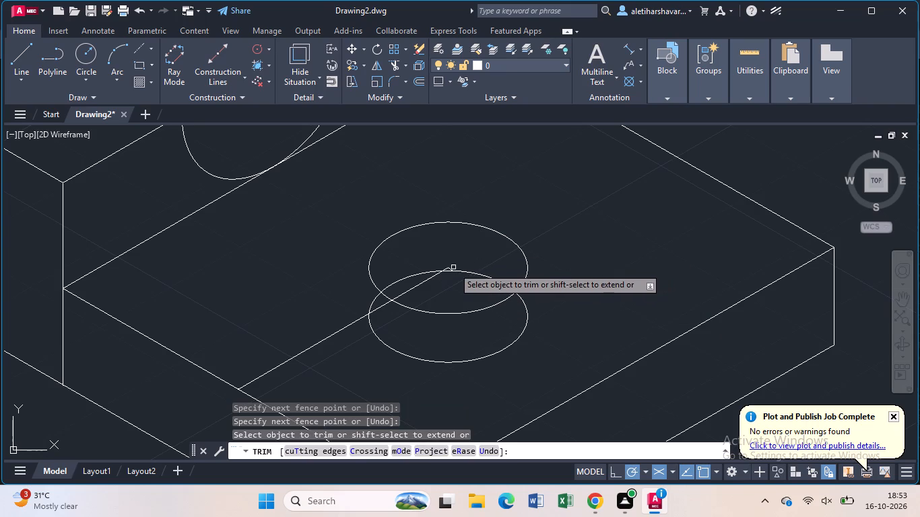
click(452, 267)
click(450, 267)
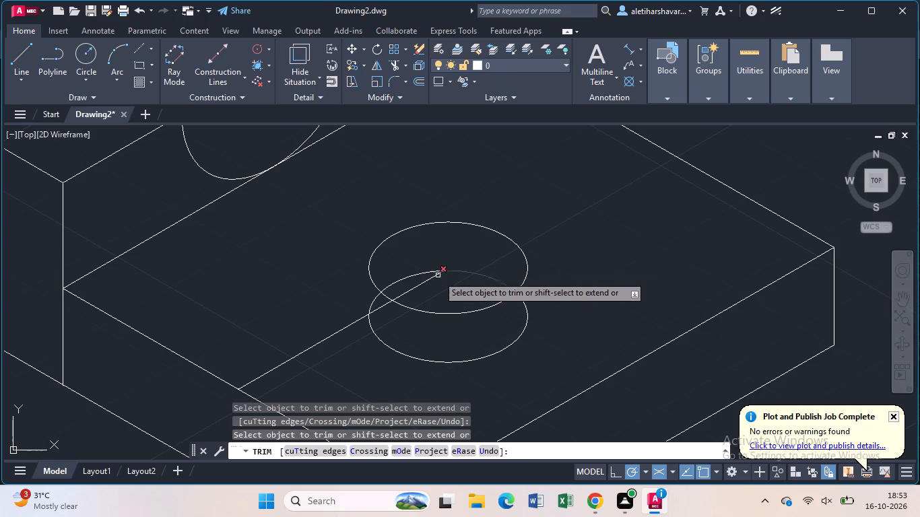
click(430, 280)
click(383, 306)
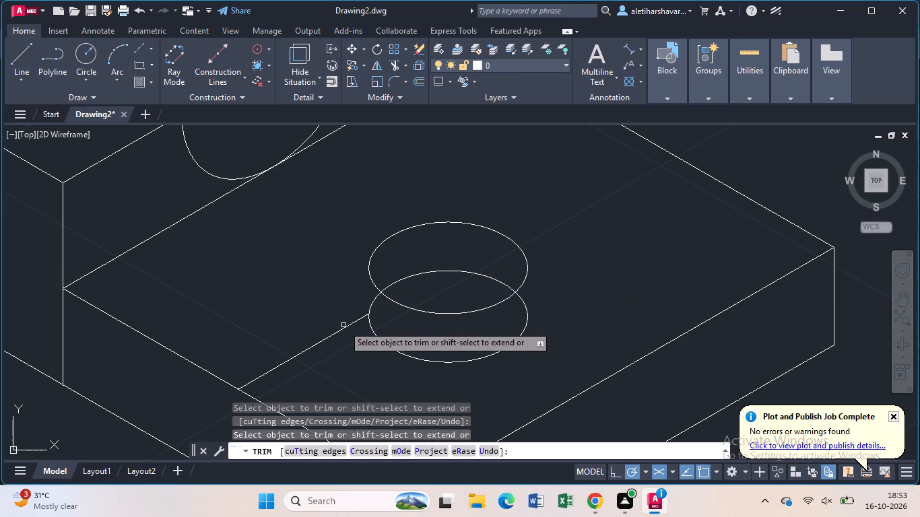
click(341, 330)
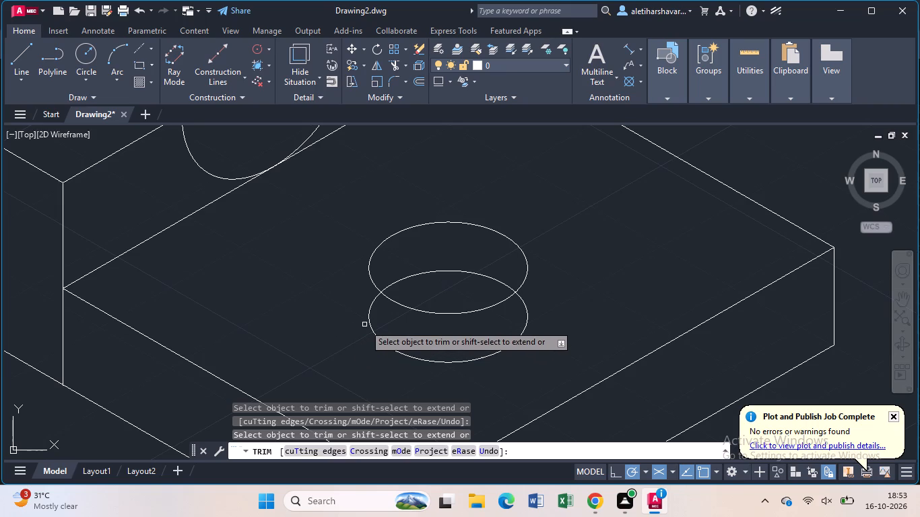
Trim the part of the lower isocircle outside the upper one, leaving only the arc inside the hole.
click(370, 324)
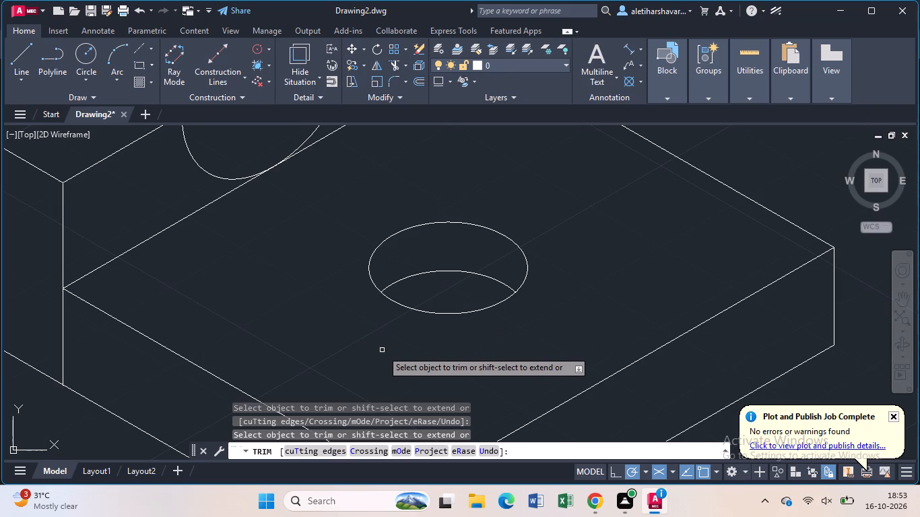
scroll(383, 349, down, 1)
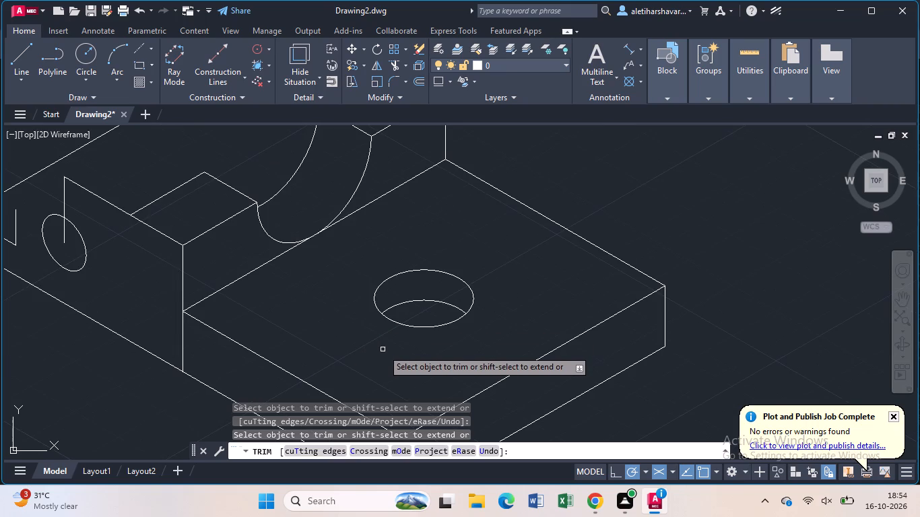
key(Escape)
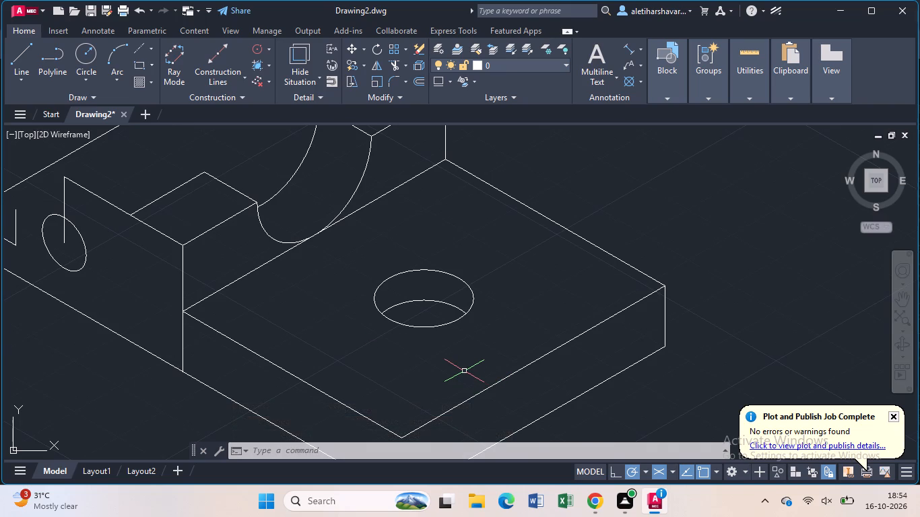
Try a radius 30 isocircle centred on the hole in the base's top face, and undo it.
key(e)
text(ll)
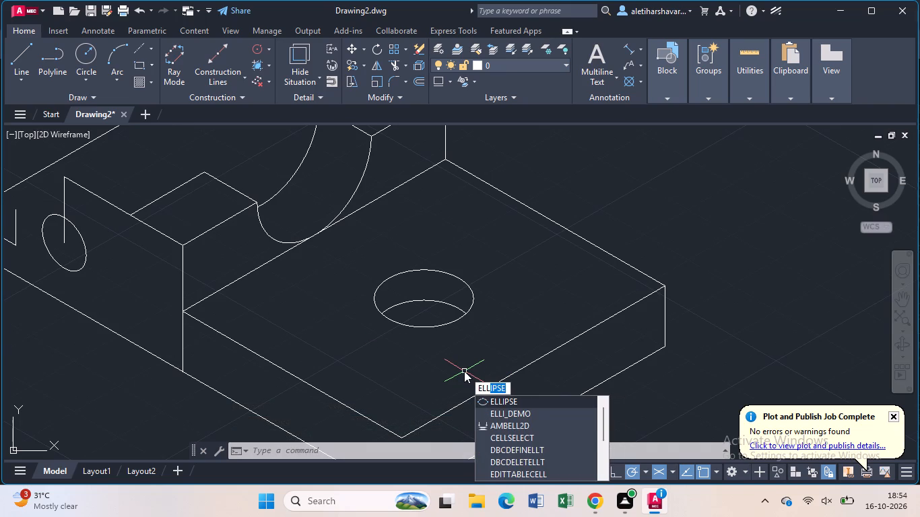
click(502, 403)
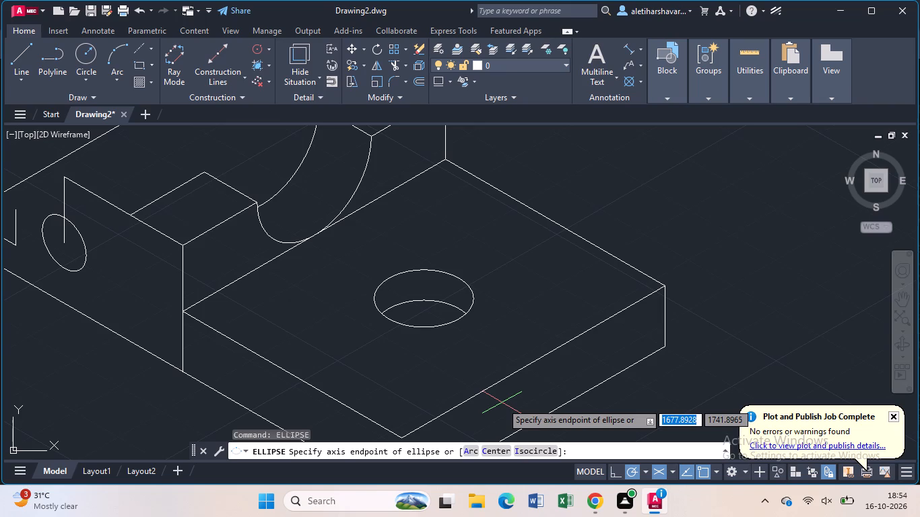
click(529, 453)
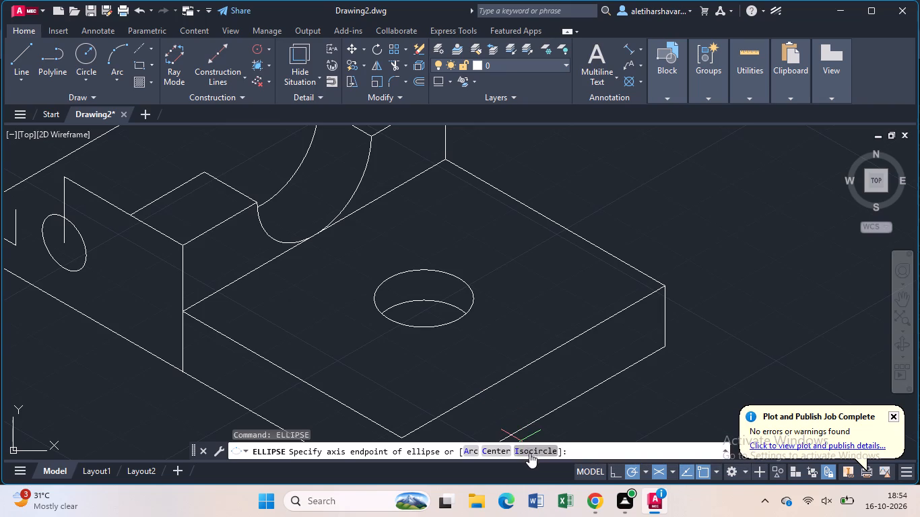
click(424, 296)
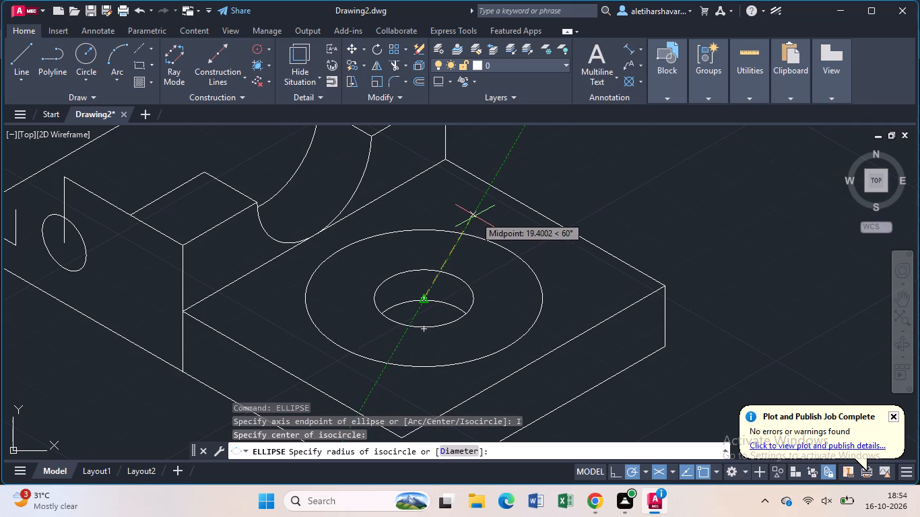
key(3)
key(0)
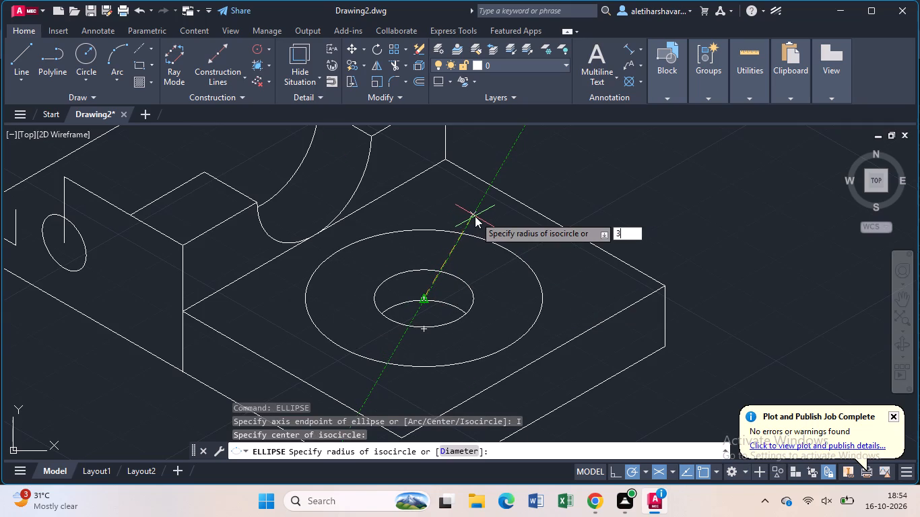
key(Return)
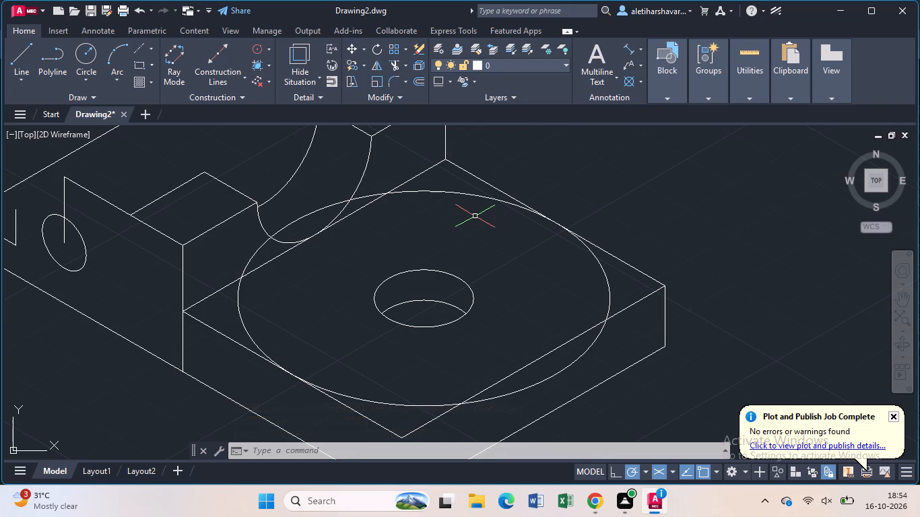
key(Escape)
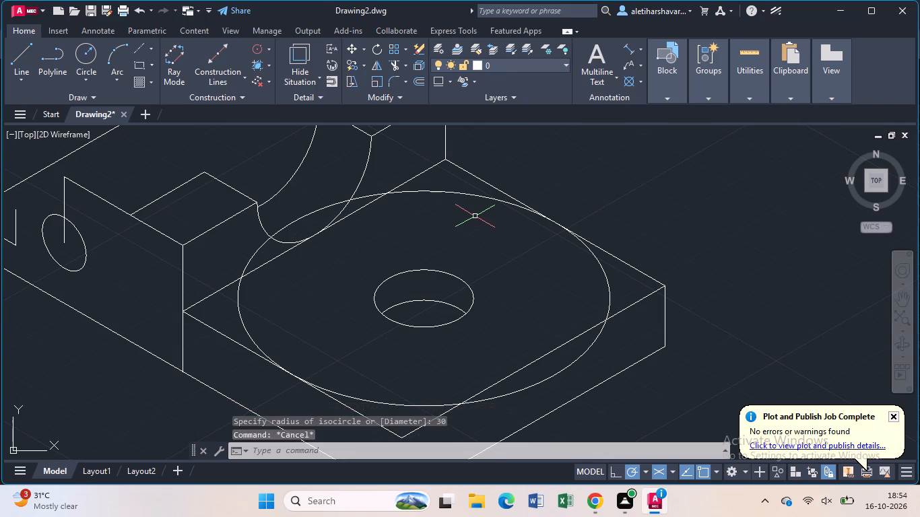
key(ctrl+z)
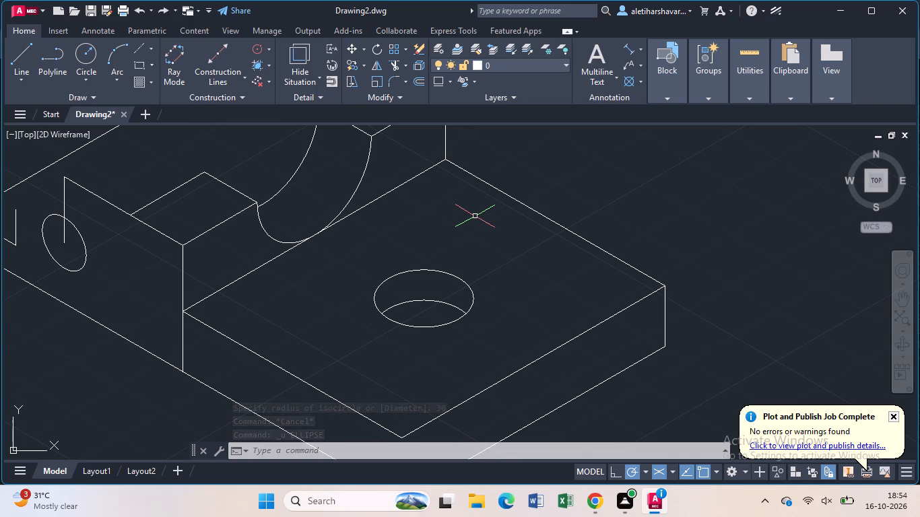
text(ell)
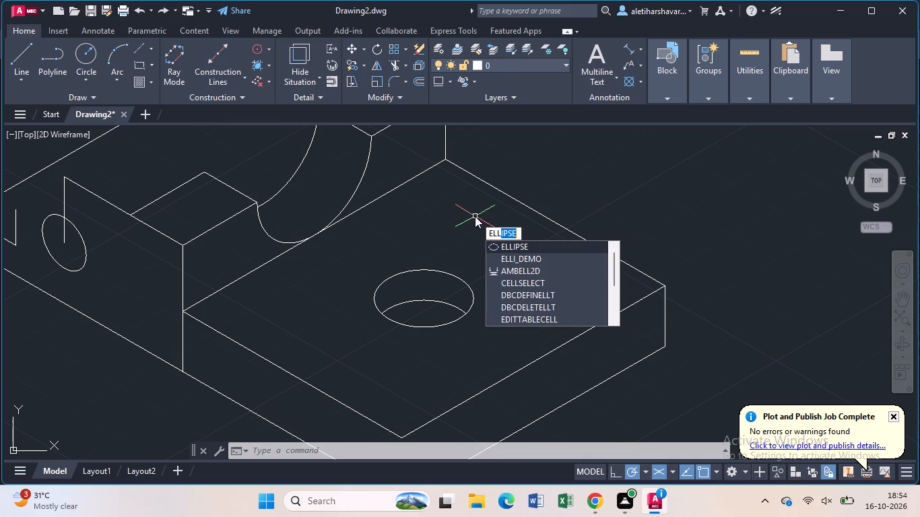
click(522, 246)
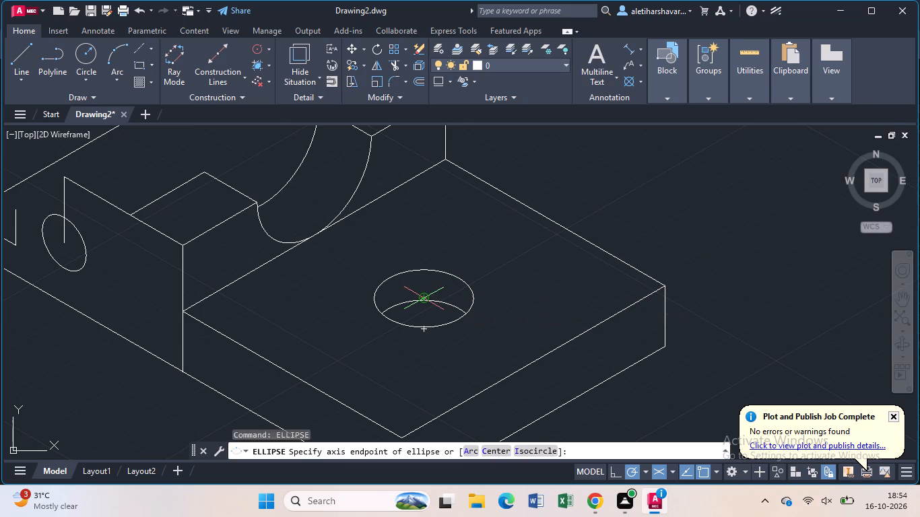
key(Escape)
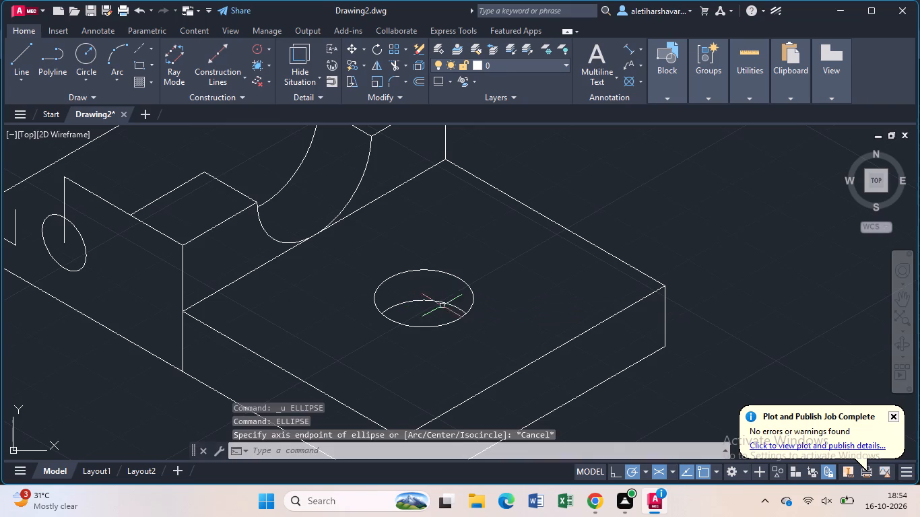
Draw a 5-unit construction line from the hole's upper centre at 150°, towards the half-round cutout.
key(l)
key(Return)
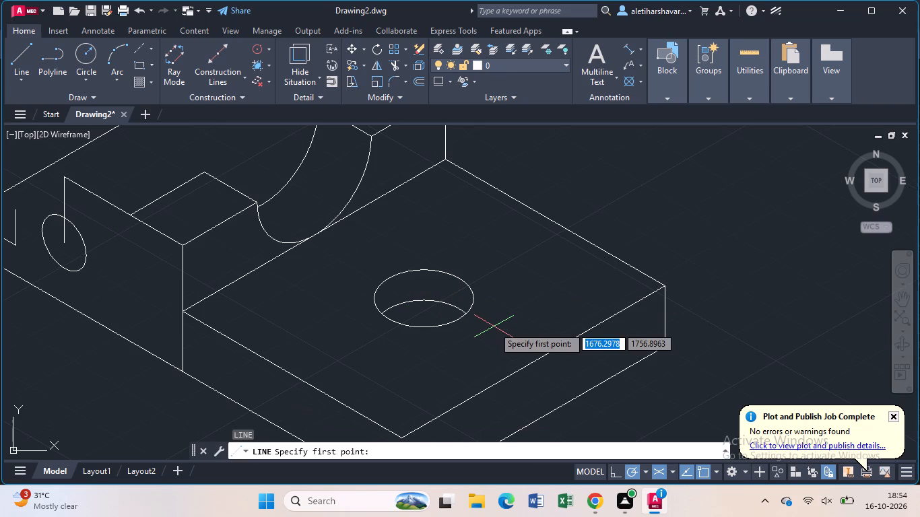
click(420, 298)
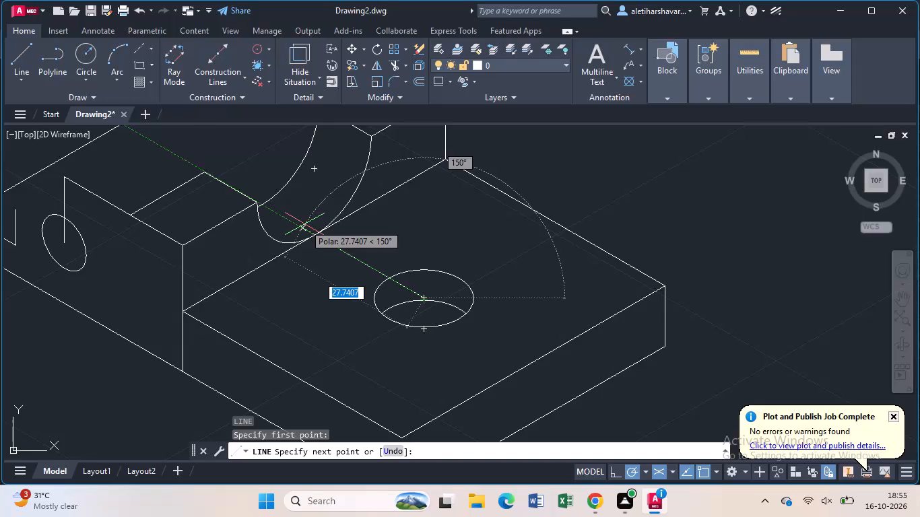
key(5)
key(Return)
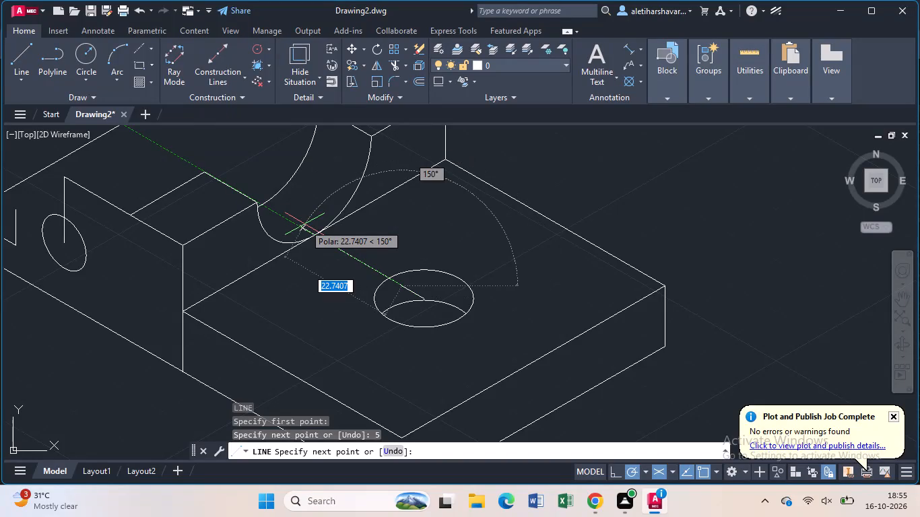
key(Return)
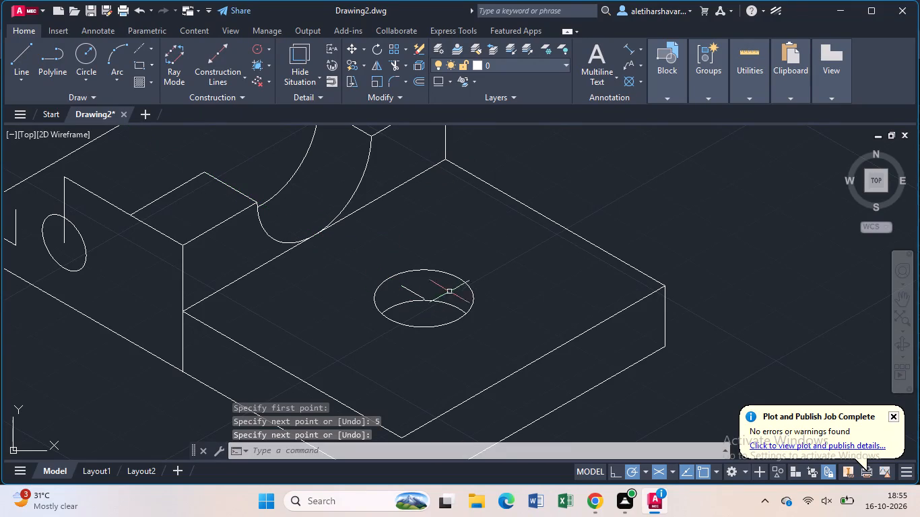
Copy the hole's upper isocircle and inner arc from the hole's centre to the far end of the 5-unit line.
click(459, 277)
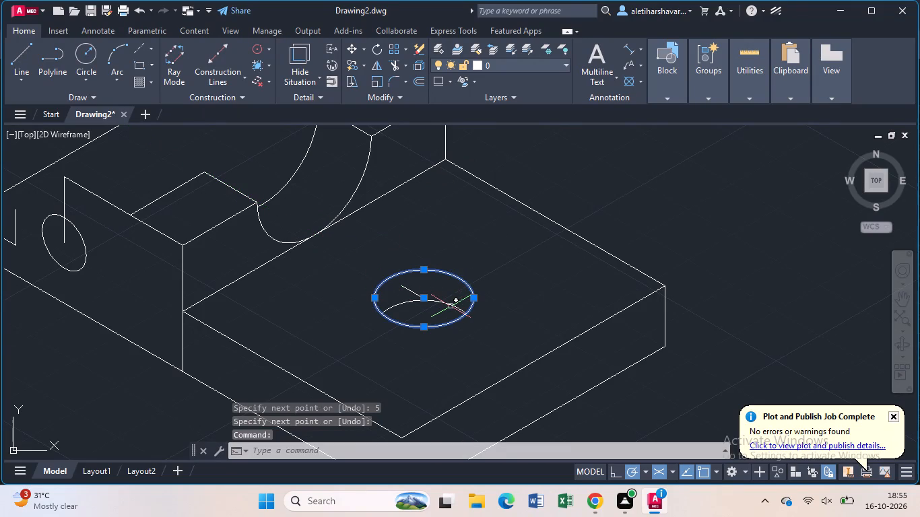
click(451, 306)
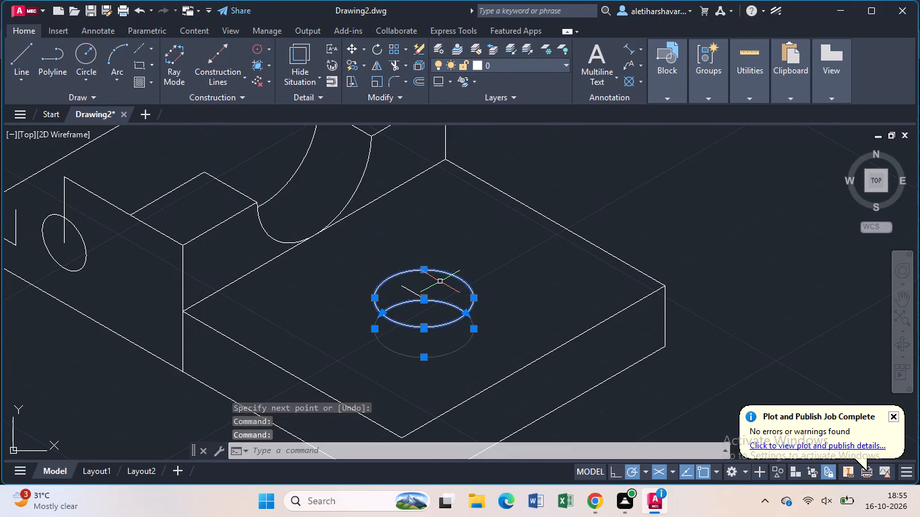
text(co)
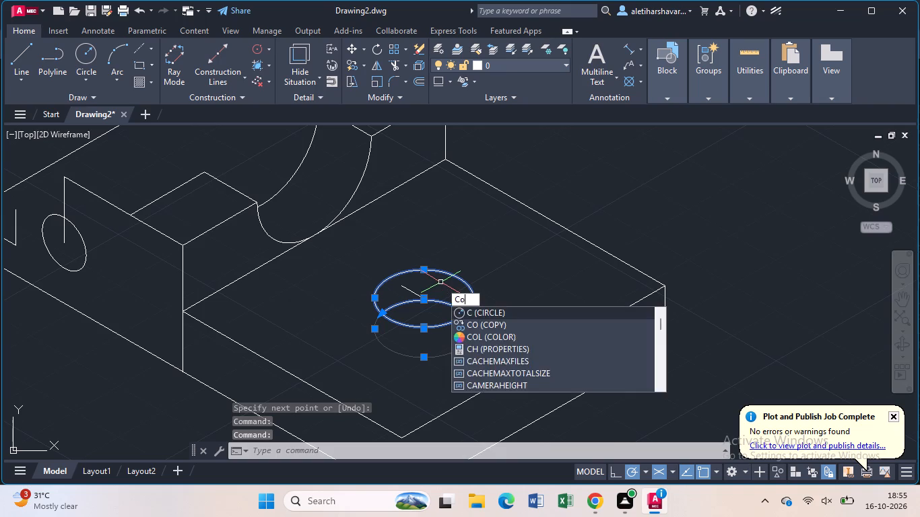
key(Return)
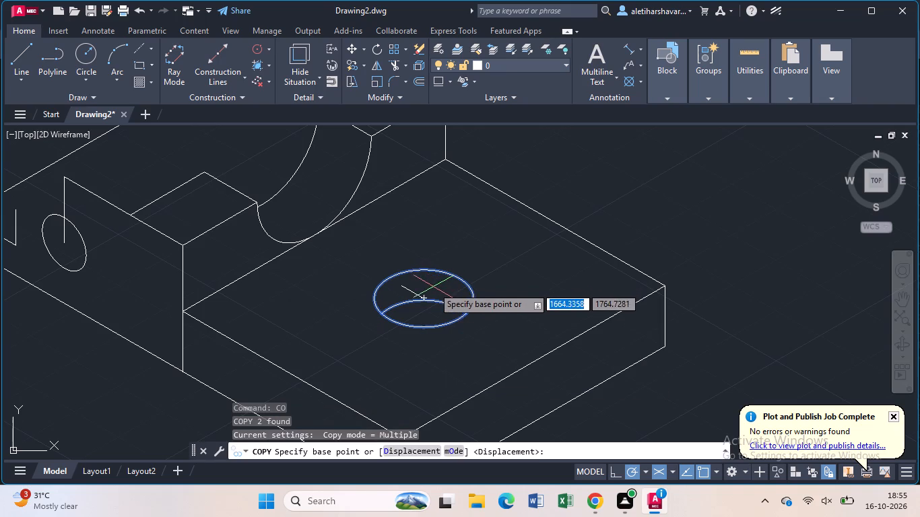
click(422, 300)
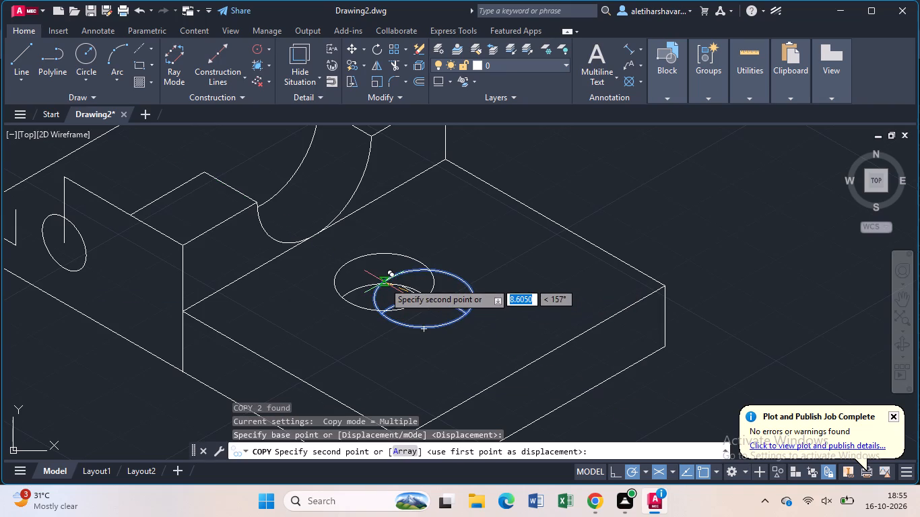
scroll(384, 282, up, 3)
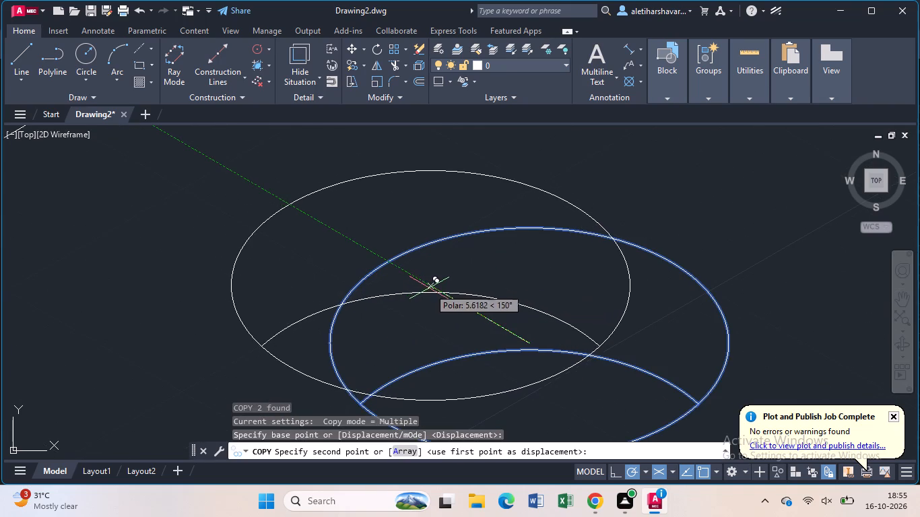
click(442, 290)
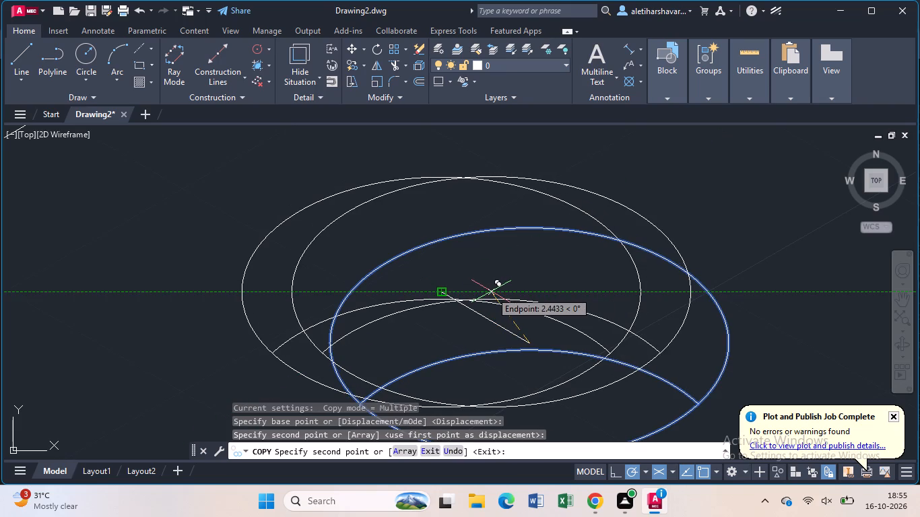
key(Escape)
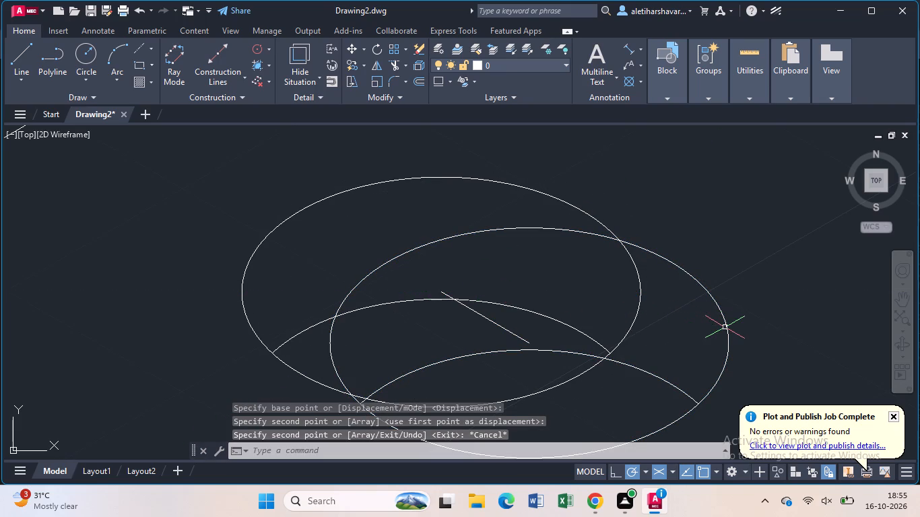
Erase the original hole isocircle with its inner arc, and the 5-unit construction line.
click(725, 327)
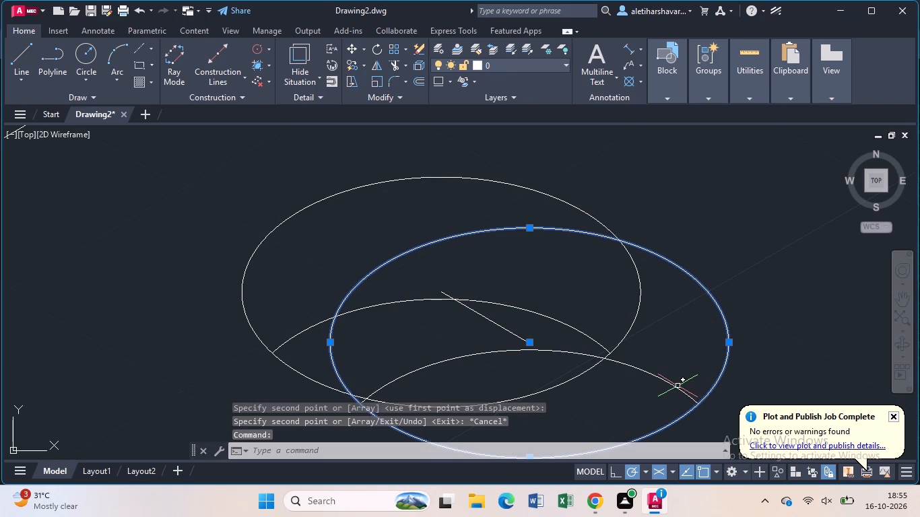
click(678, 388)
key(Delete)
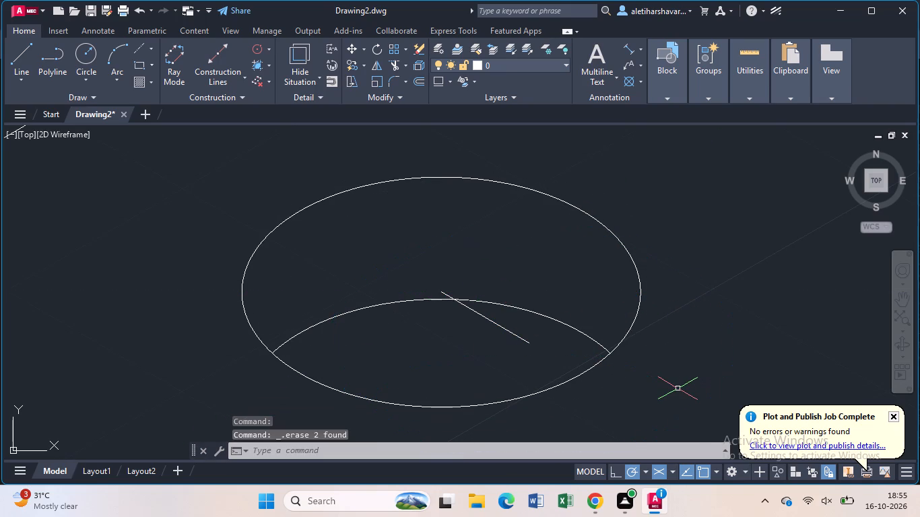
click(523, 339)
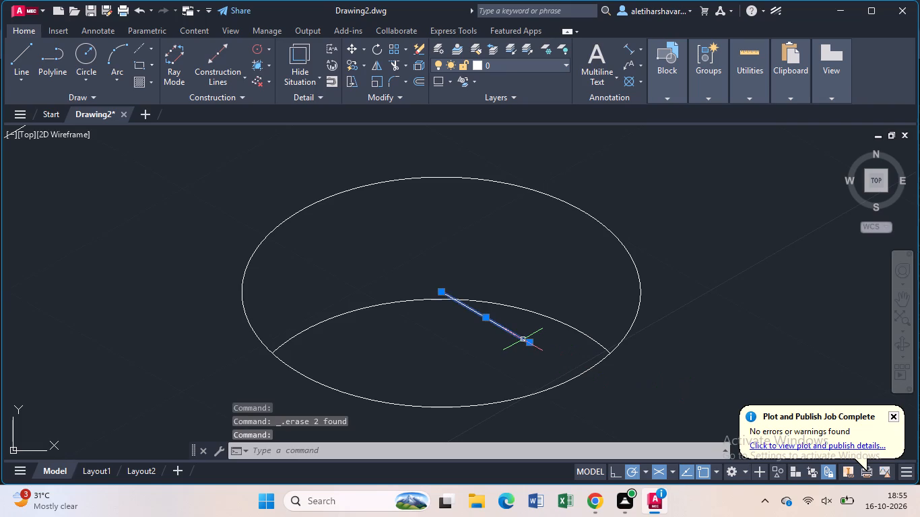
key(Delete)
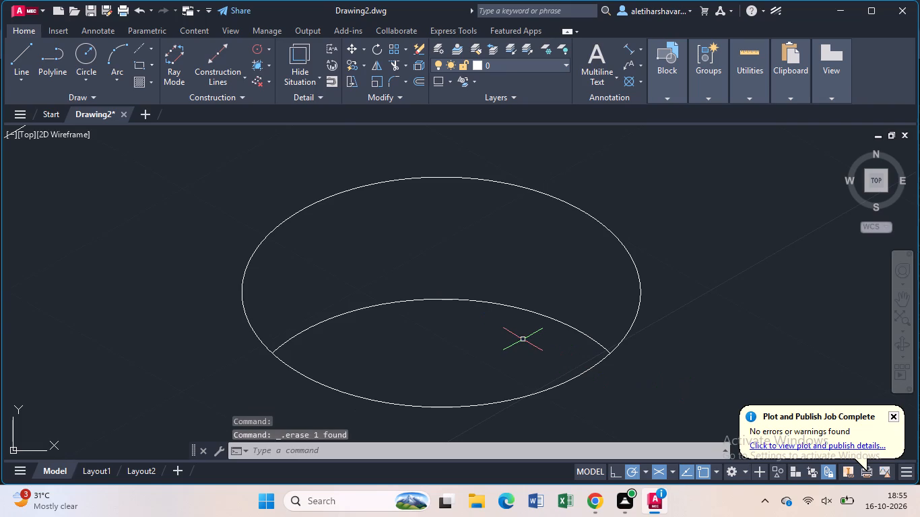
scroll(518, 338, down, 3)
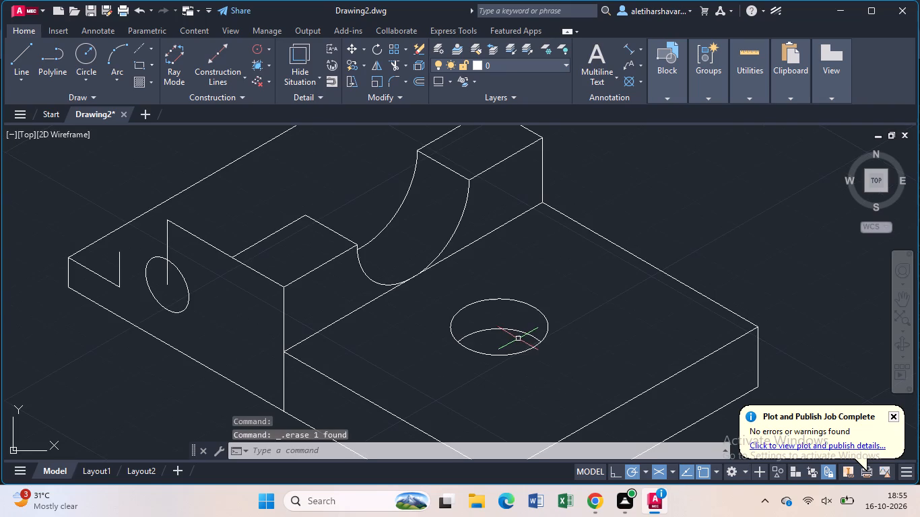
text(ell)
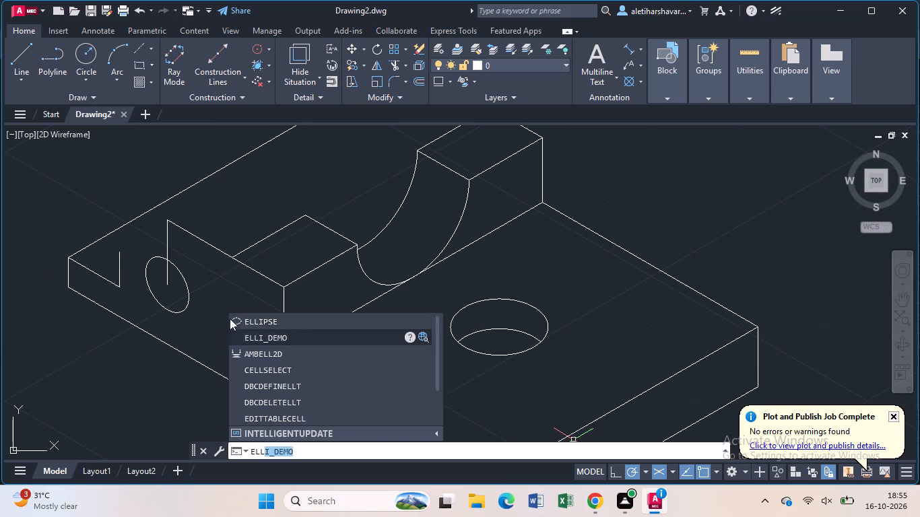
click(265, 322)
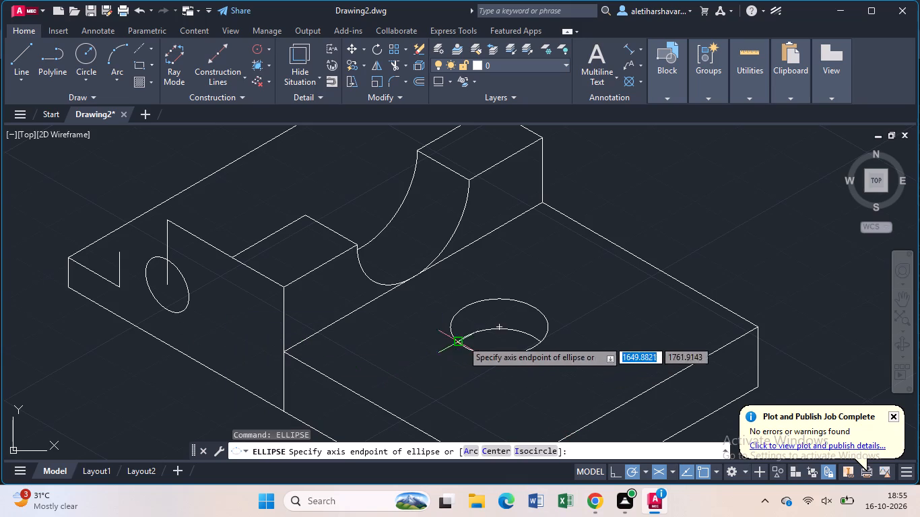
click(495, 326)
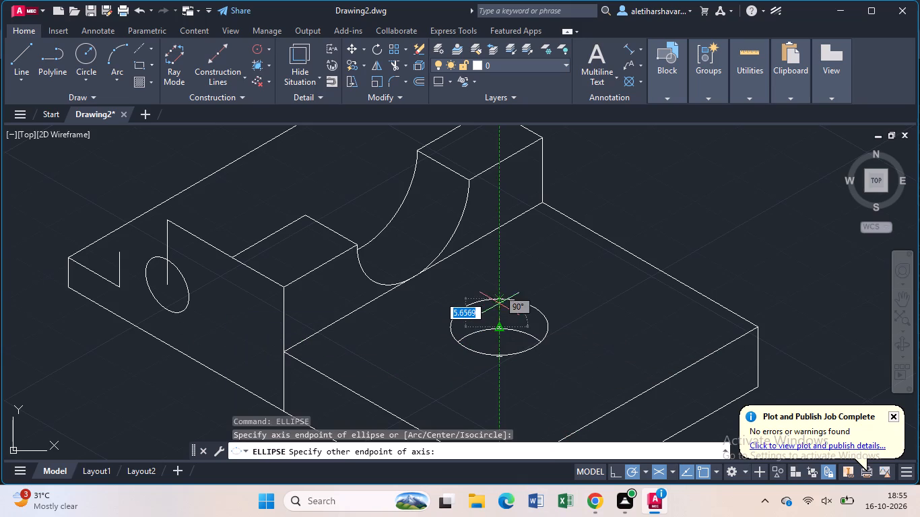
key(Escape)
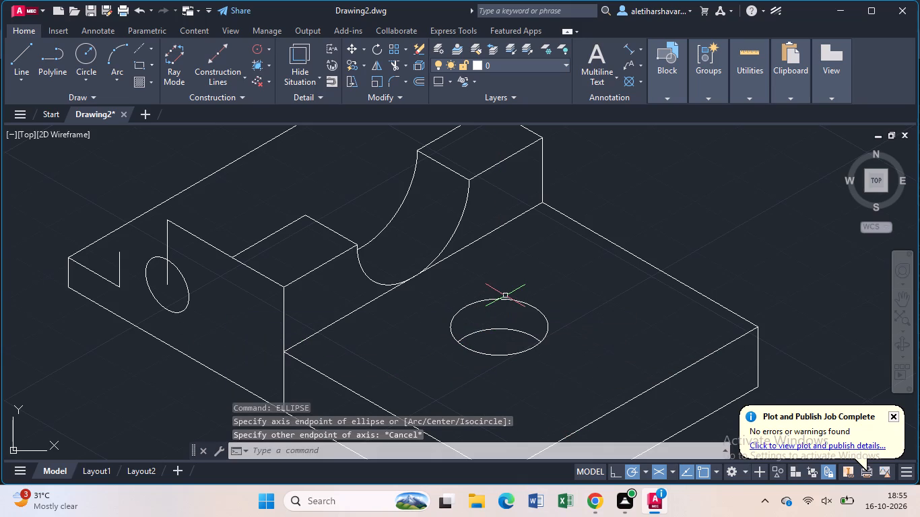
Draw a radius 30 isocircle on the base's top face, centred on the hole's upper centre.
text(ell)
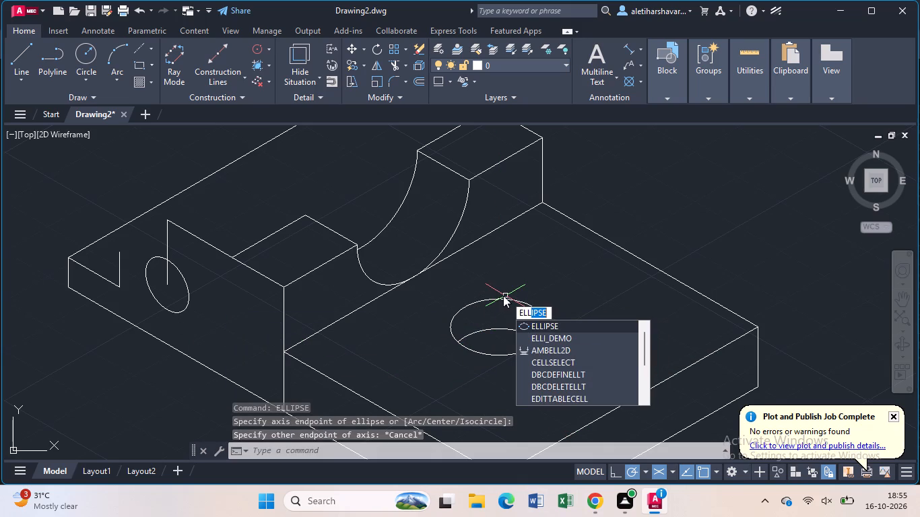
click(540, 324)
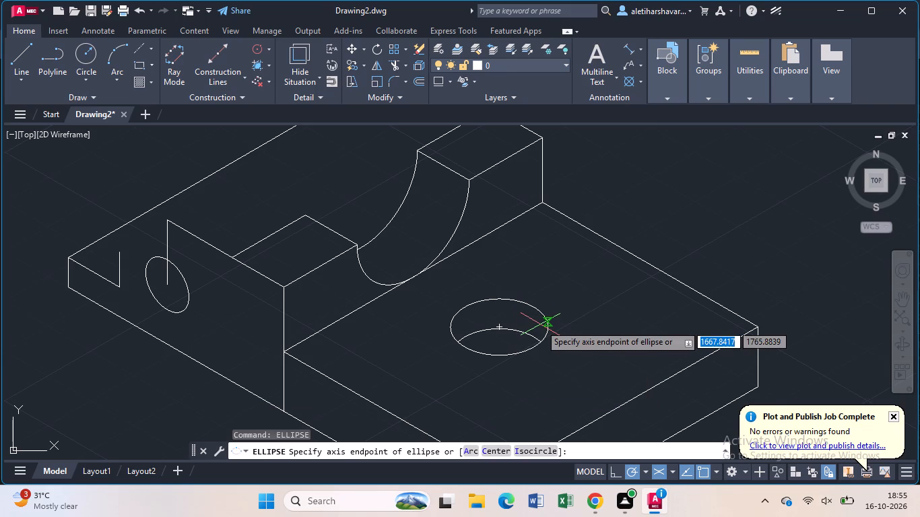
click(549, 452)
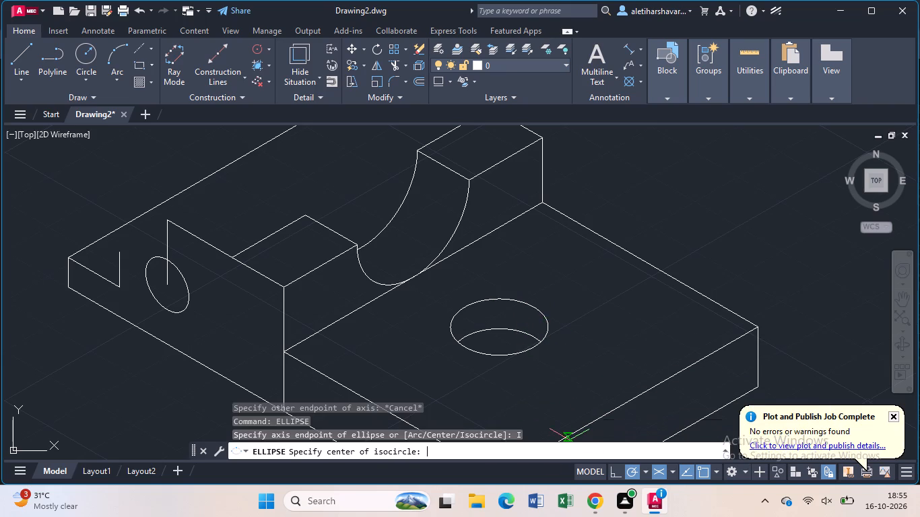
click(502, 325)
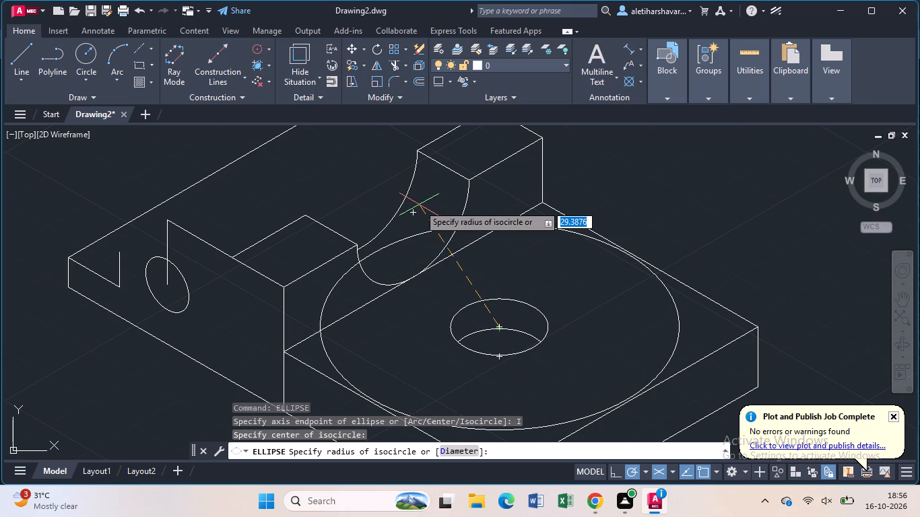
key(3)
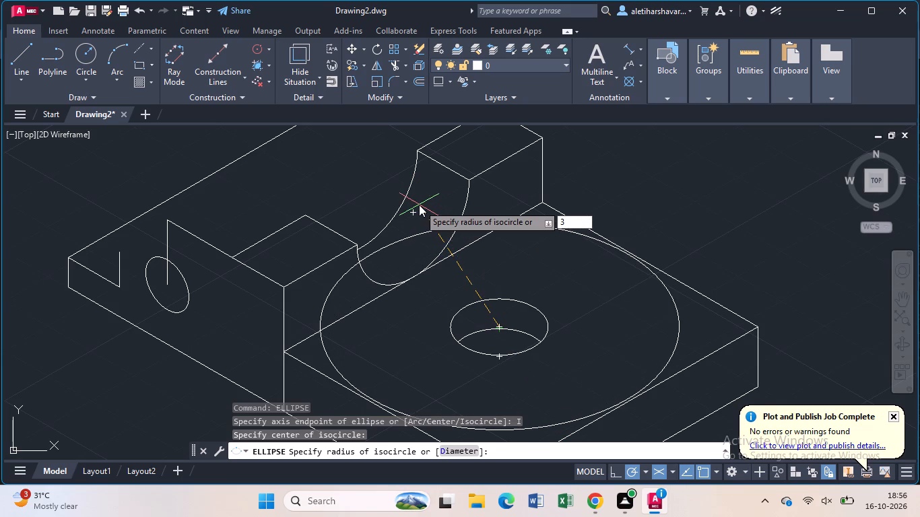
key(0)
key(Return)
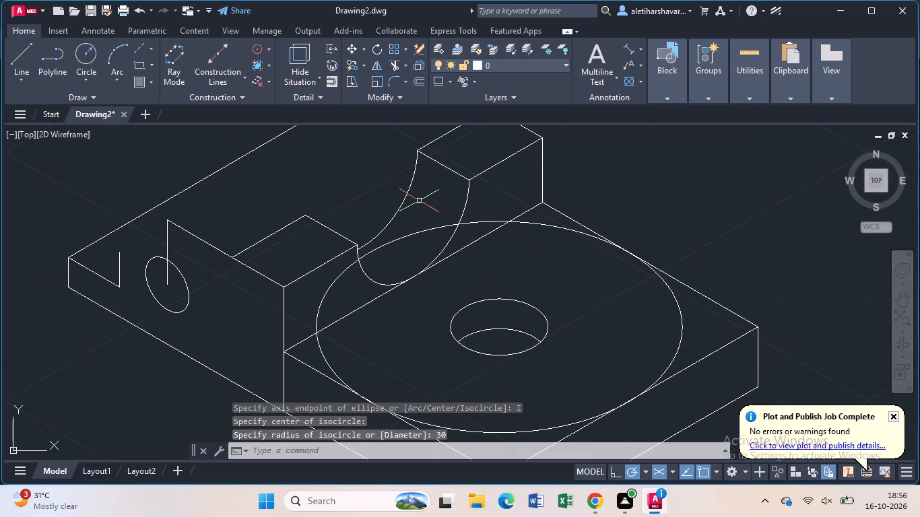
Trim the radius 30 isocircle's portions on the cutout side, keeping only the arc around the base's outer end between its side edges.
scroll(566, 310, down, 1)
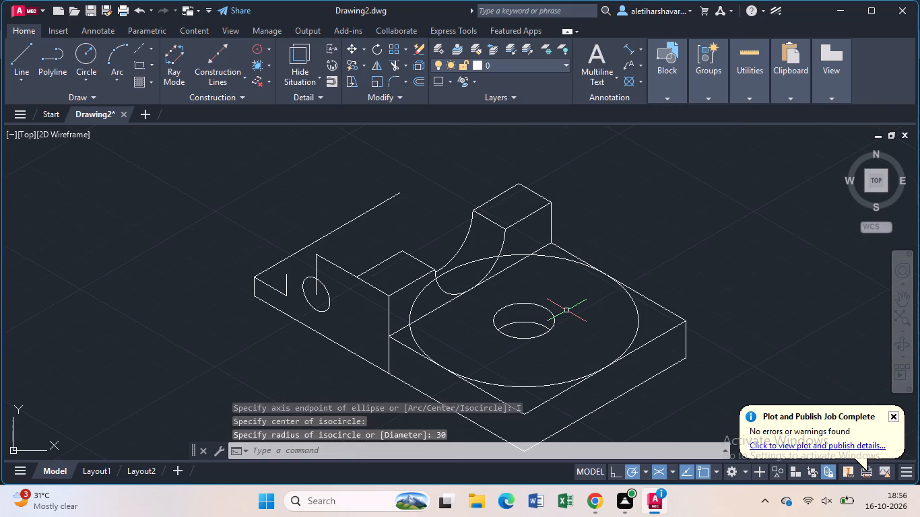
text(tr)
key(Return)
click(555, 256)
click(519, 256)
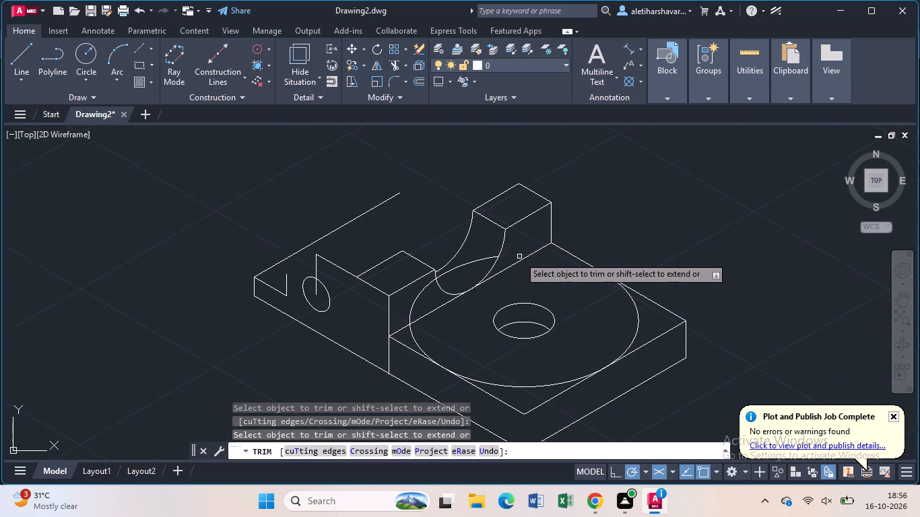
click(490, 256)
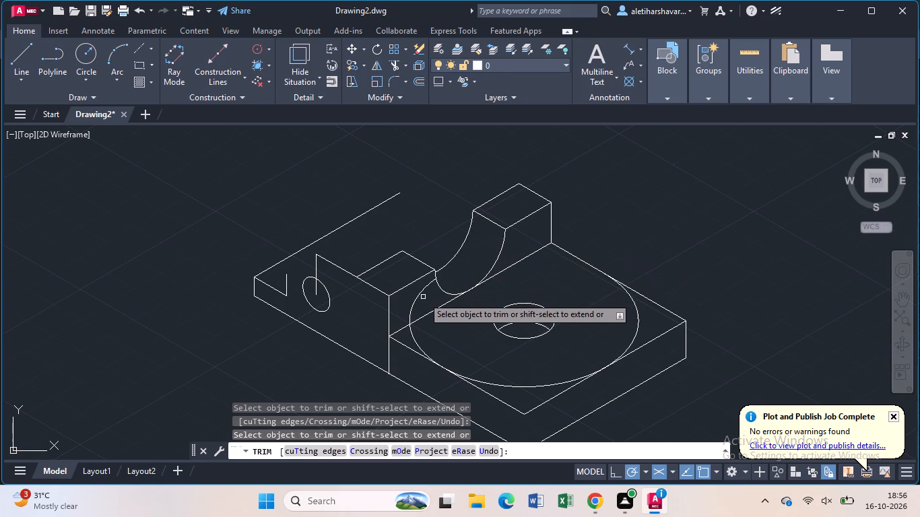
click(412, 303)
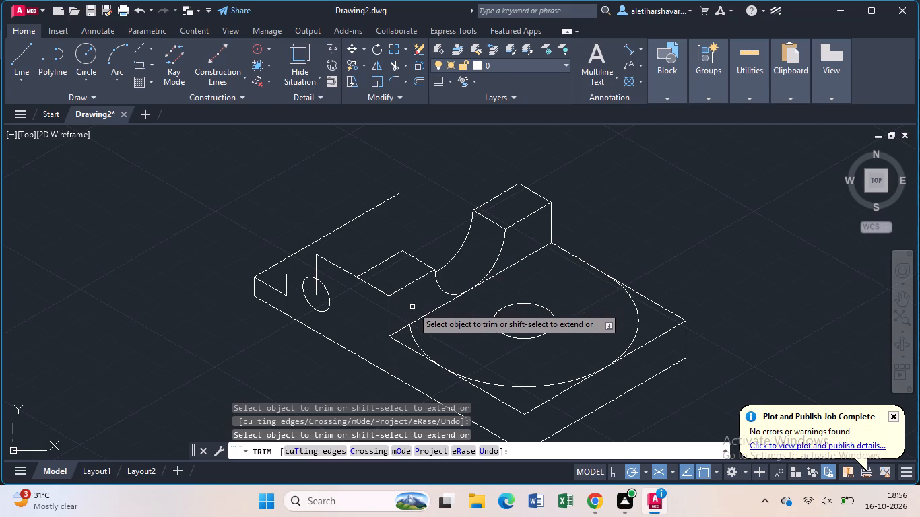
click(414, 336)
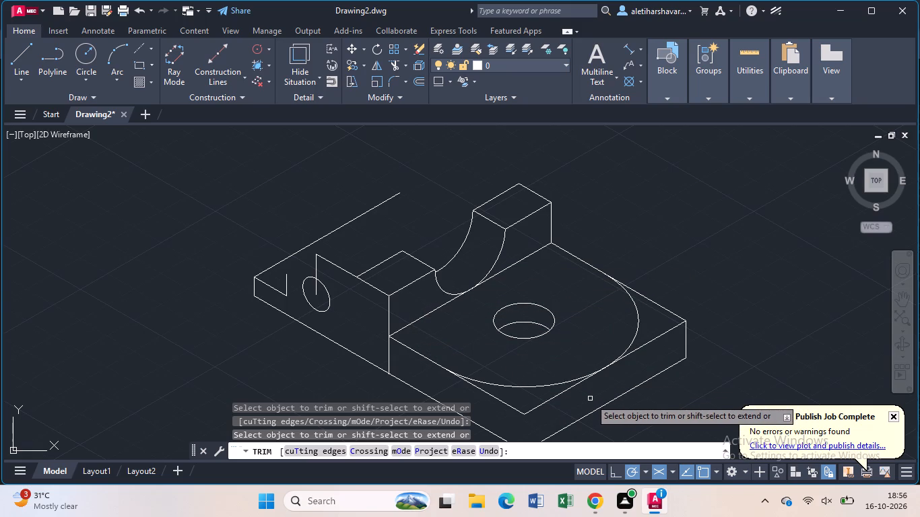
key(Escape)
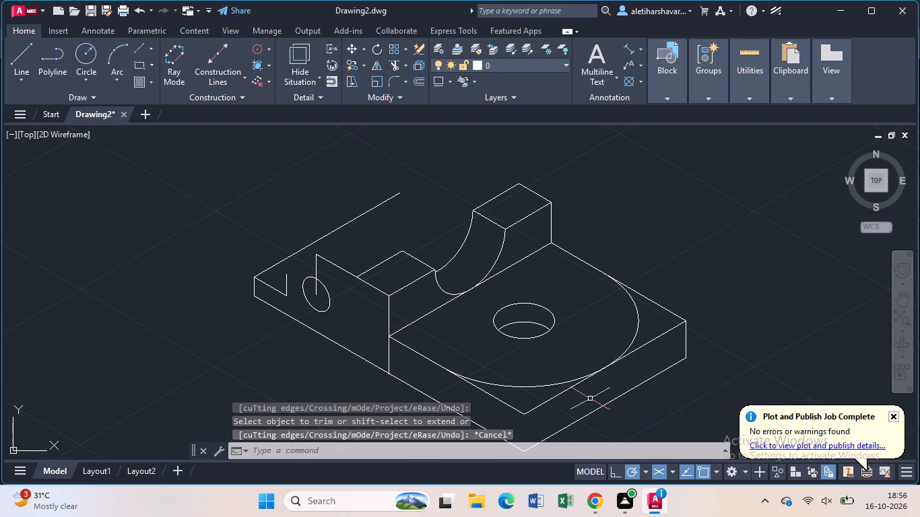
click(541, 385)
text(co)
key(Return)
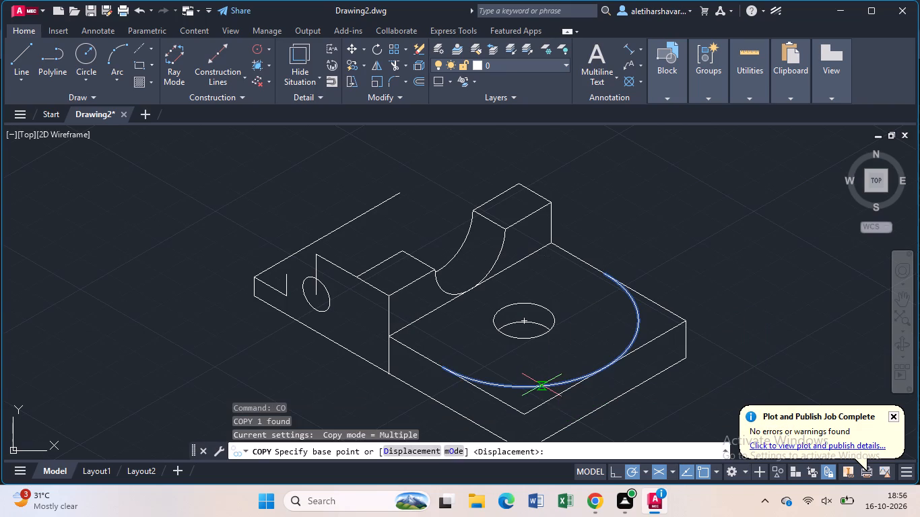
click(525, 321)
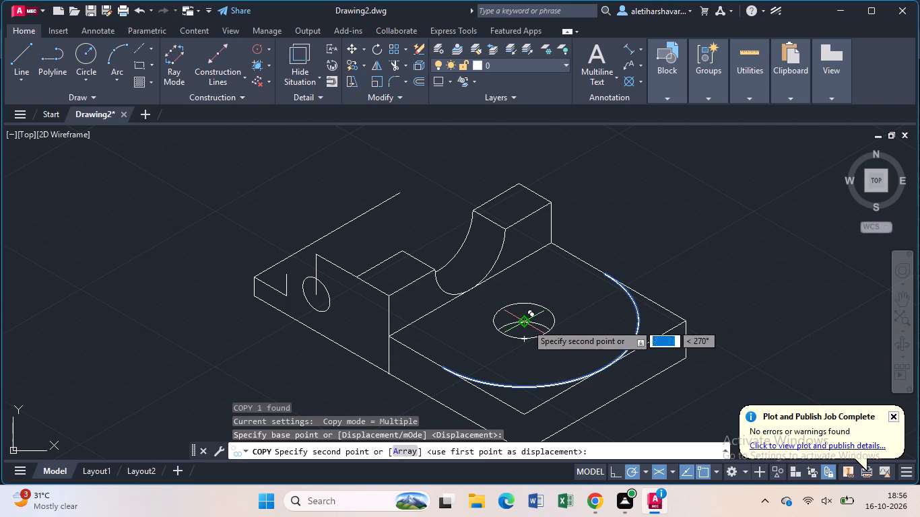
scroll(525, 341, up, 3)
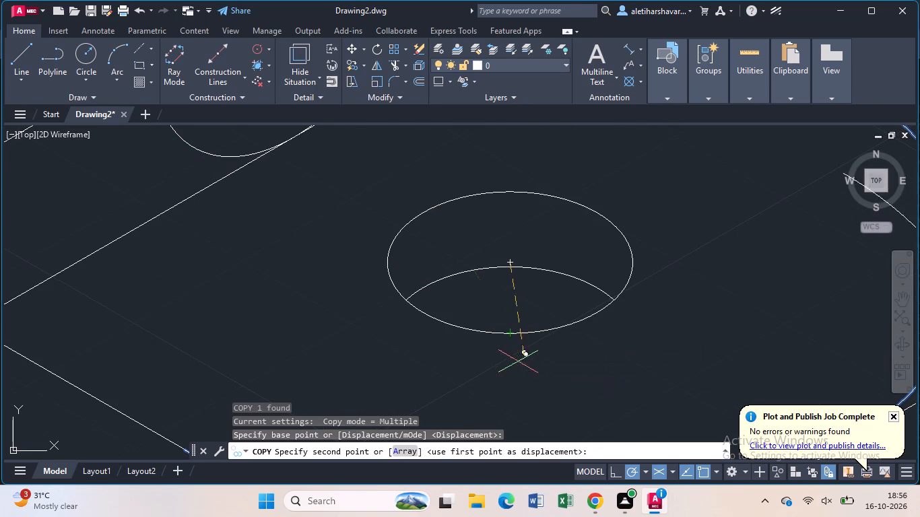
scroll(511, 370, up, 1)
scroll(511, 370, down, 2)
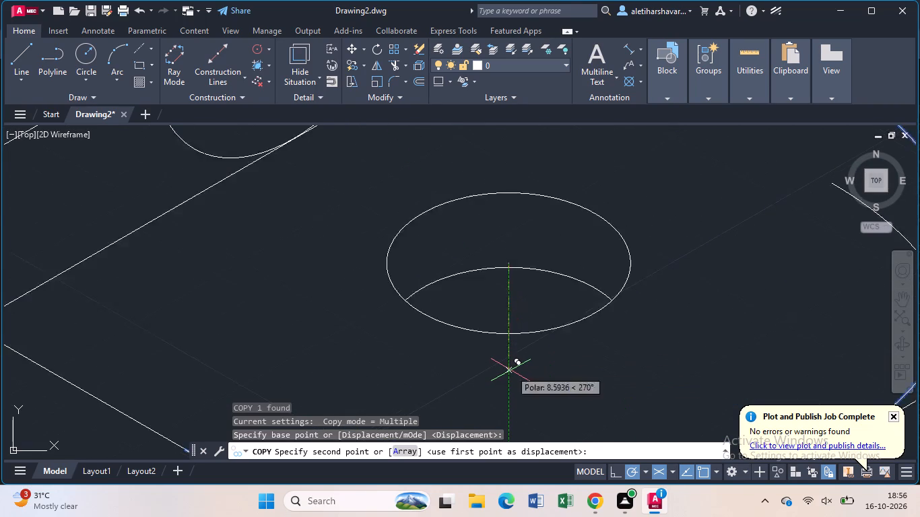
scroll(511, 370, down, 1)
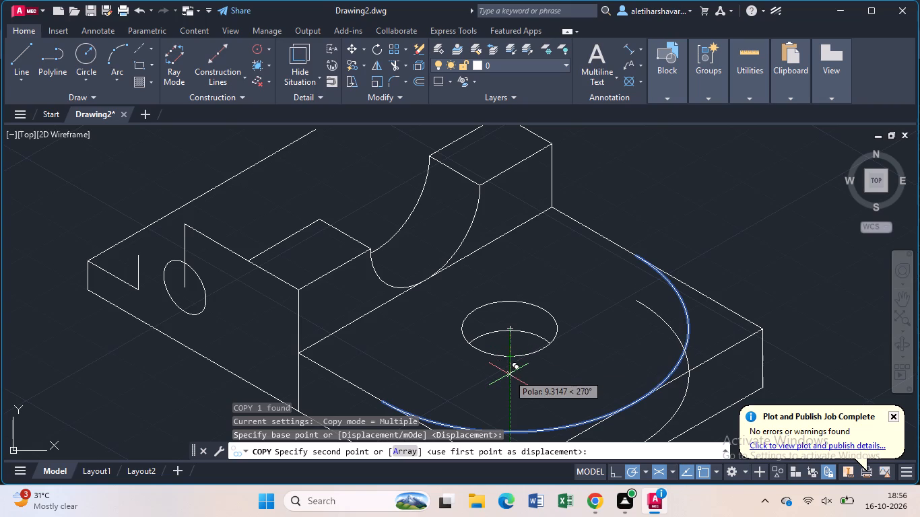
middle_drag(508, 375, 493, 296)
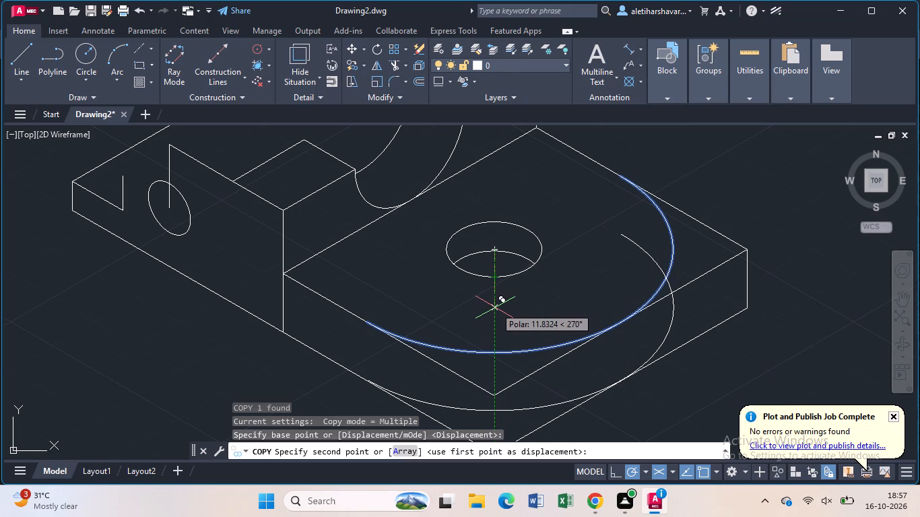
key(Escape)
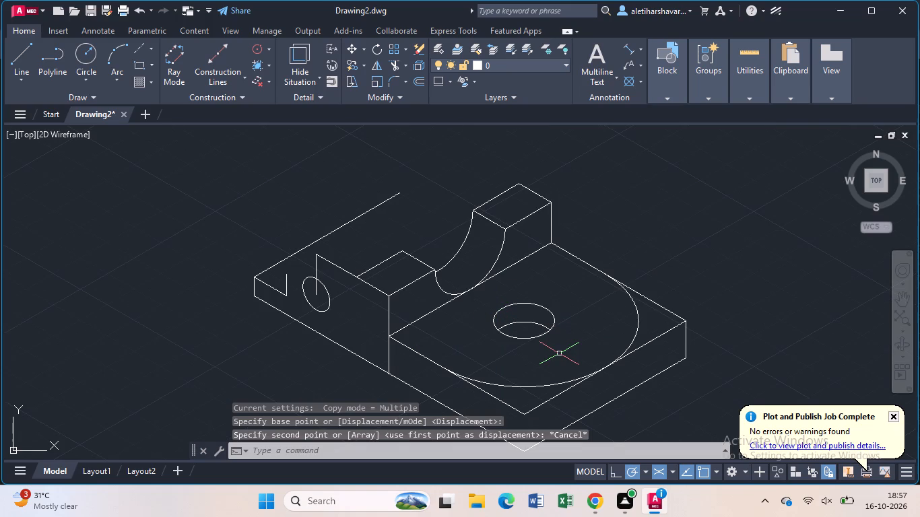
Draw a 12-unit vertical construction line straight down from the hole's upper centre.
key(l)
key(Return)
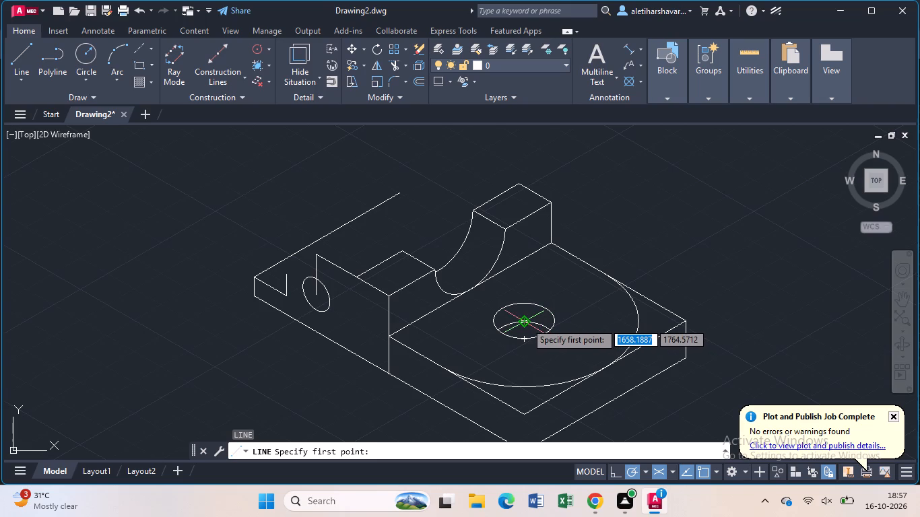
click(526, 322)
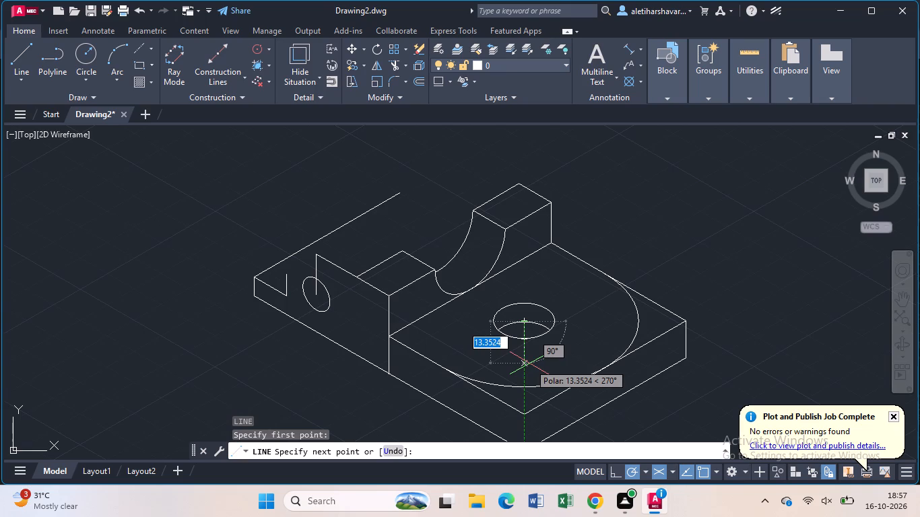
text(12)
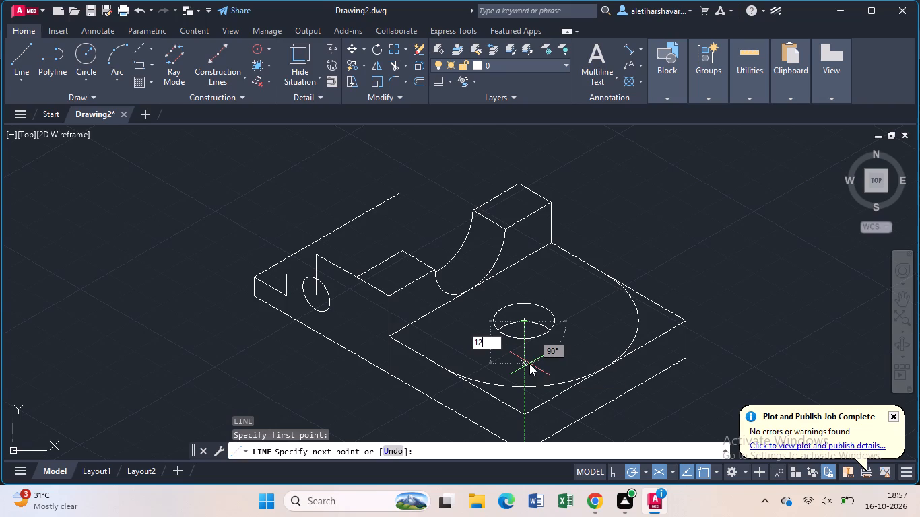
key(Return)
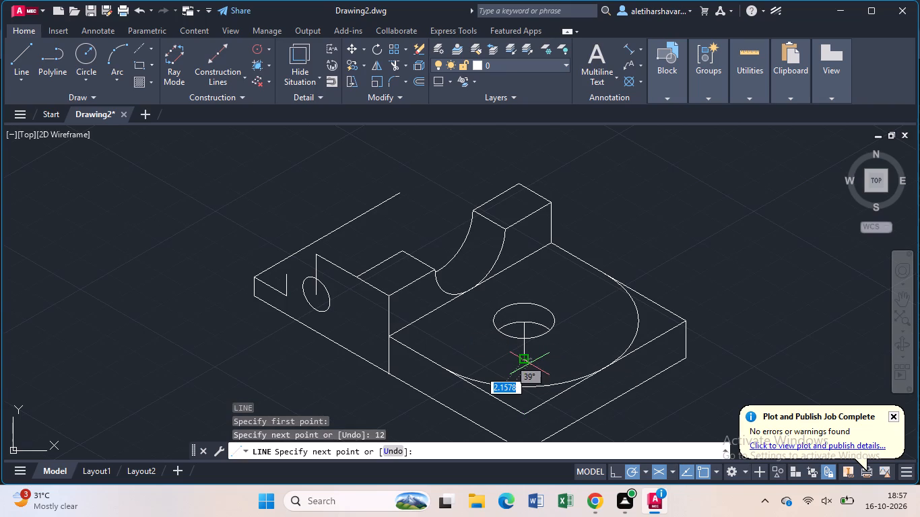
key(Escape)
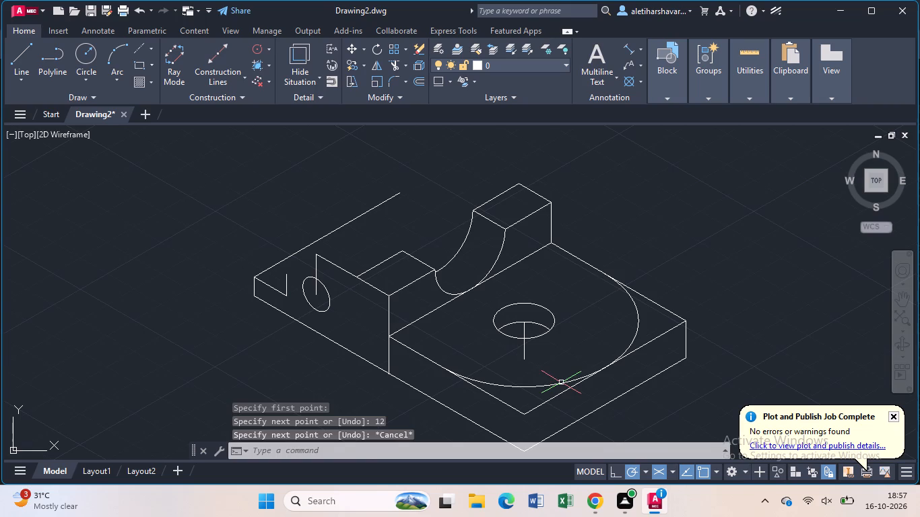
Copy the radius 30 end arc from the hole's upper centre to the lower end of the 12-unit line.
click(560, 382)
text(co)
key(Return)
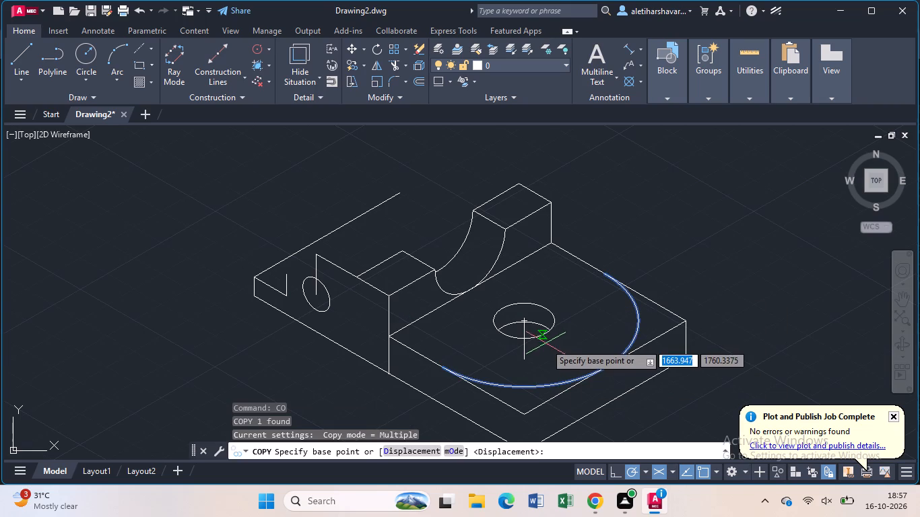
click(527, 320)
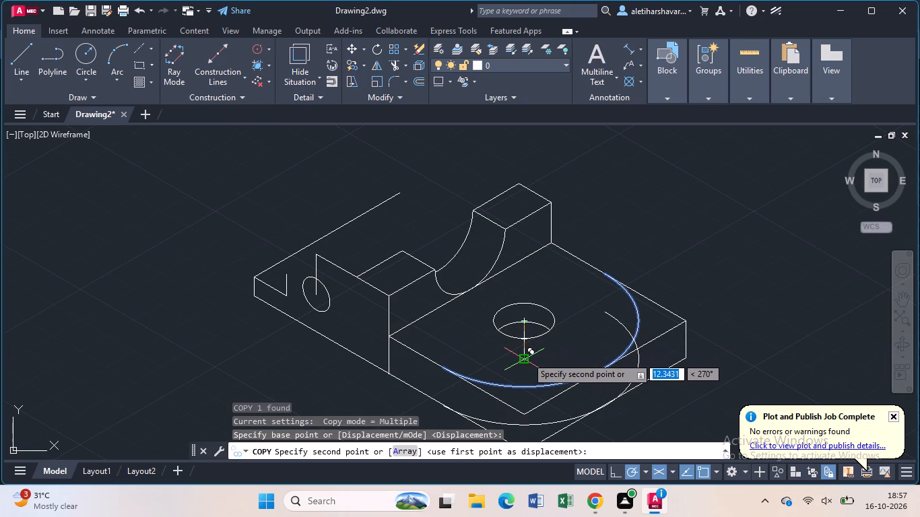
click(527, 357)
key(Escape)
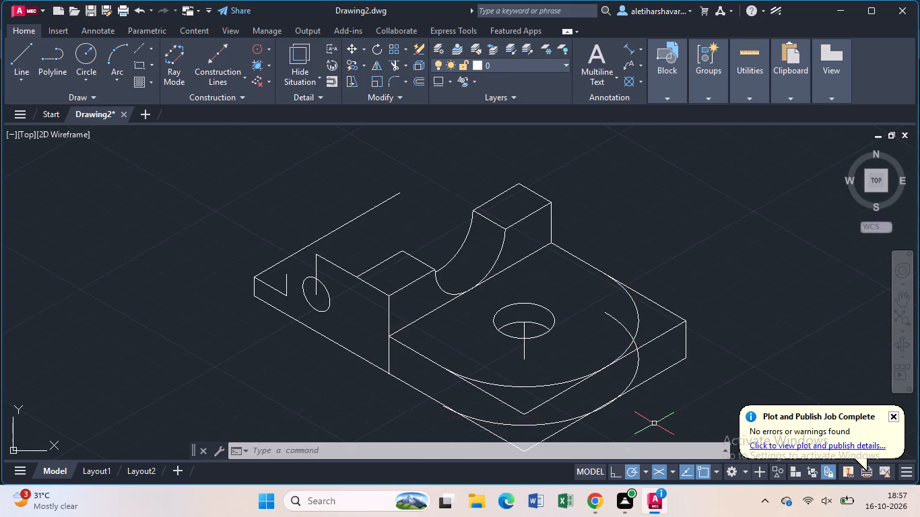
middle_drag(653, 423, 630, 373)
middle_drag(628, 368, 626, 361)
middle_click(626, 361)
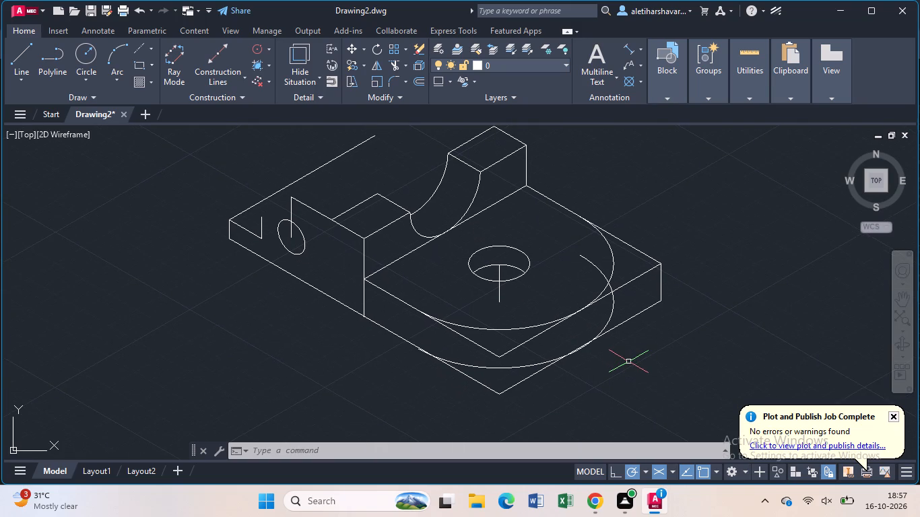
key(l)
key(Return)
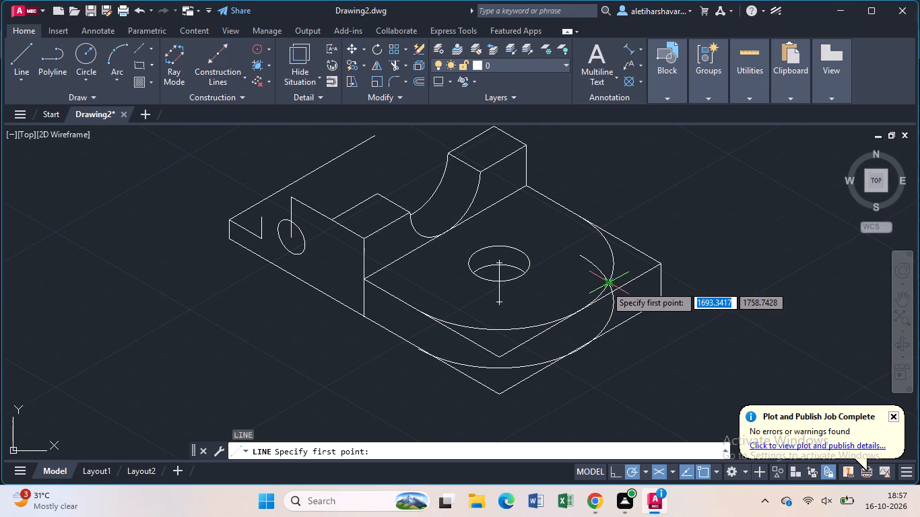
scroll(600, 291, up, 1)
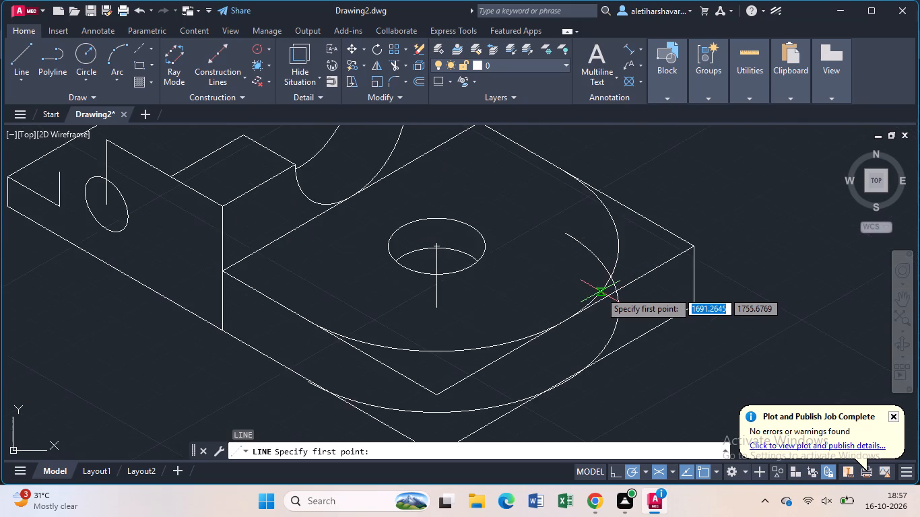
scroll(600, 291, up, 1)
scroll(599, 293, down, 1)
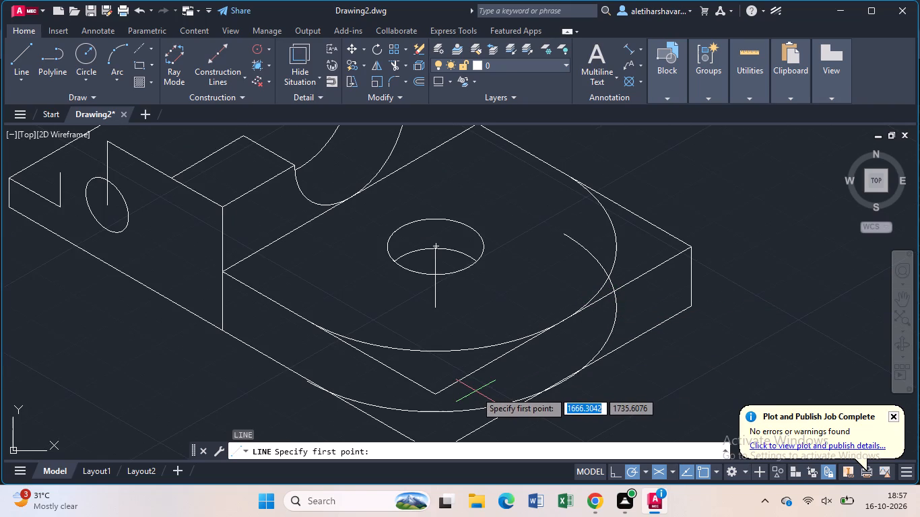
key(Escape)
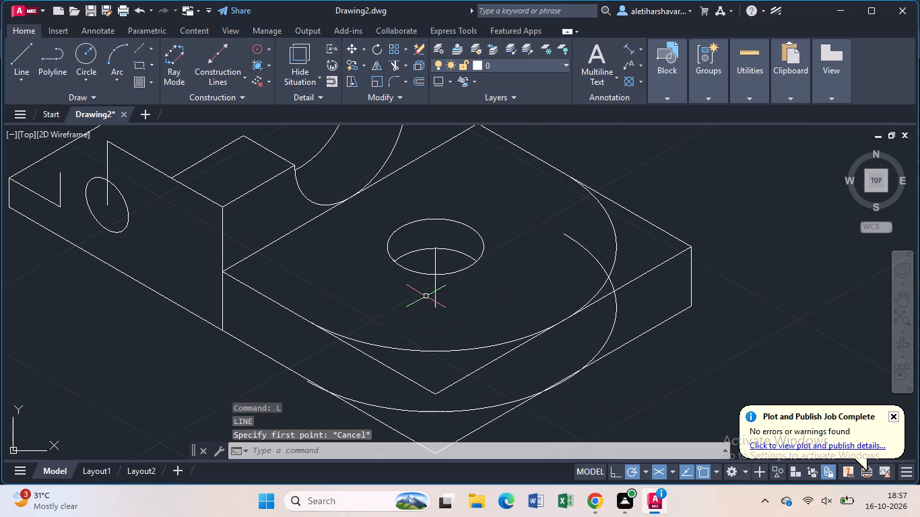
Erase the vertical construction line running down from the base hole's upper centre.
click(432, 300)
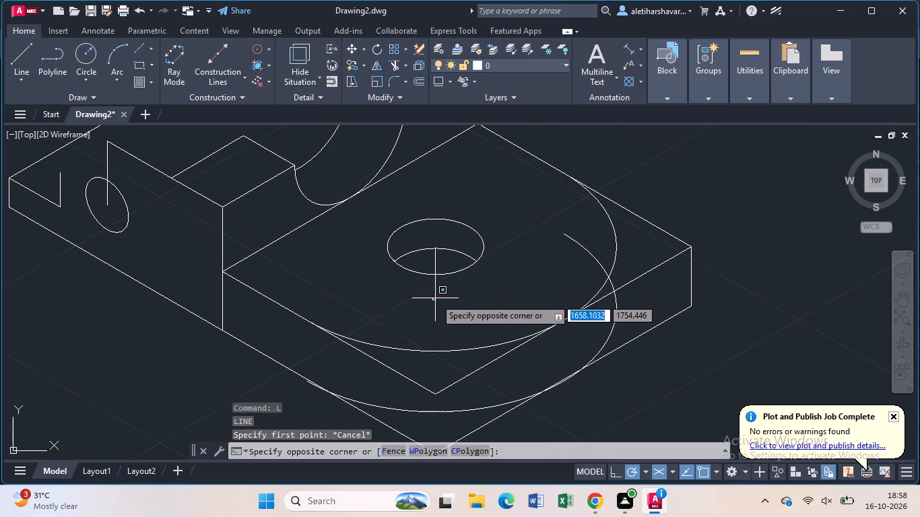
click(435, 298)
click(435, 293)
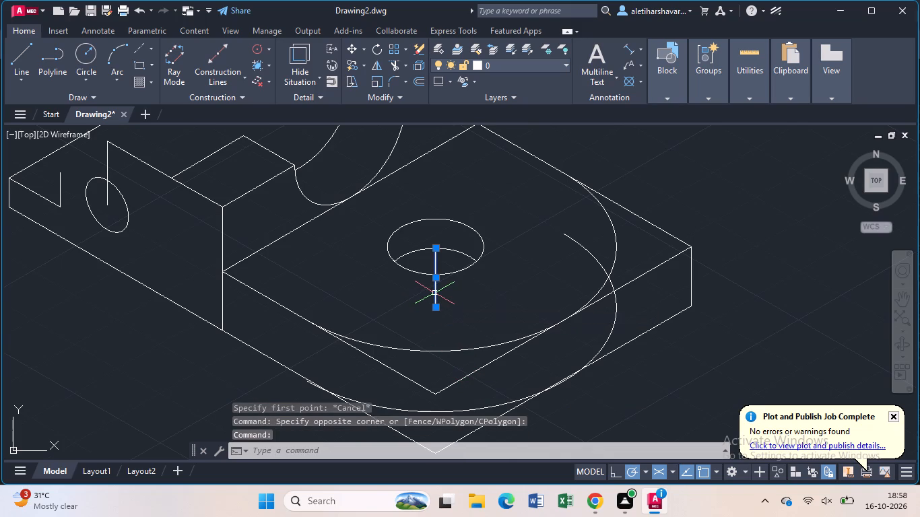
key(Delete)
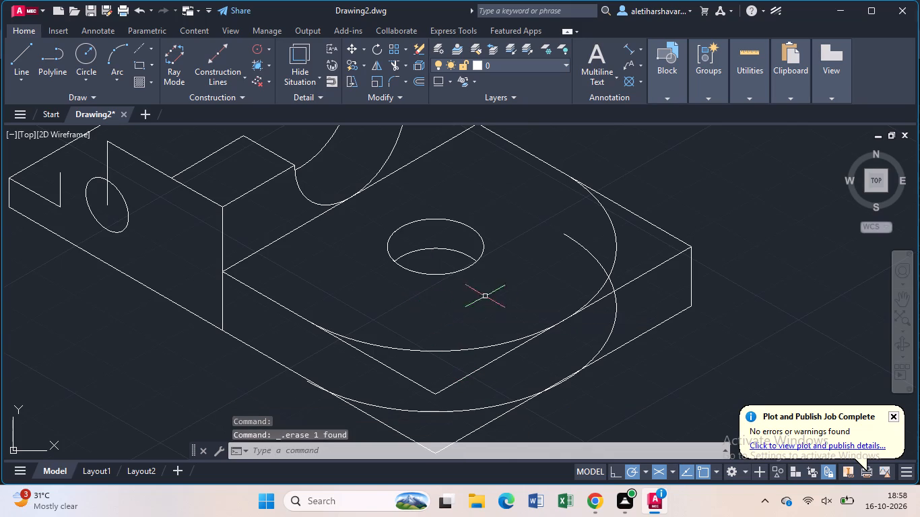
Draw a line from the base's outer top edge midpoint, 20 units at 30°, back 40 units at 210°, and vertically down past the lower arc.
scroll(530, 326, down, 1)
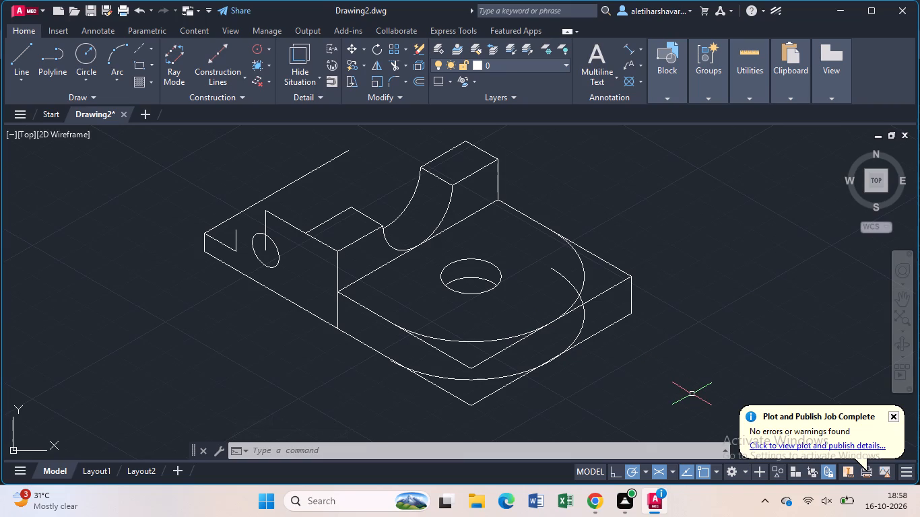
key(l)
key(Return)
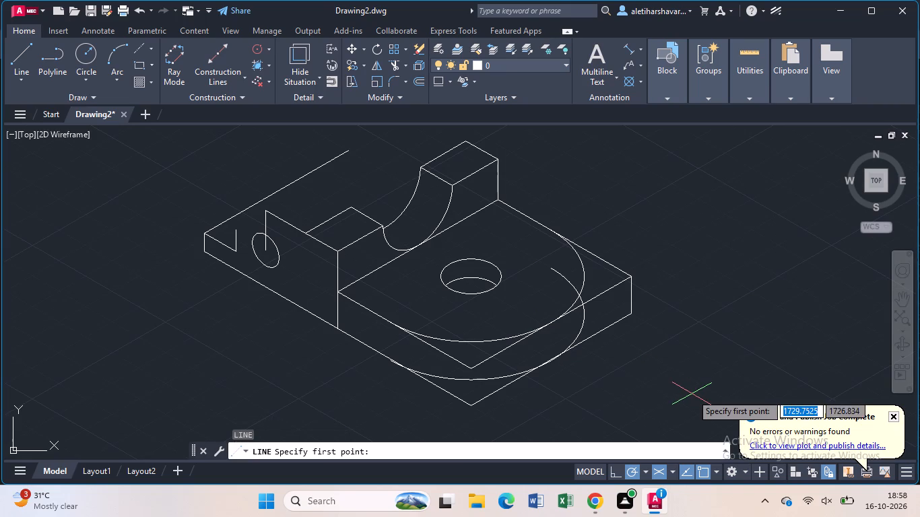
click(550, 323)
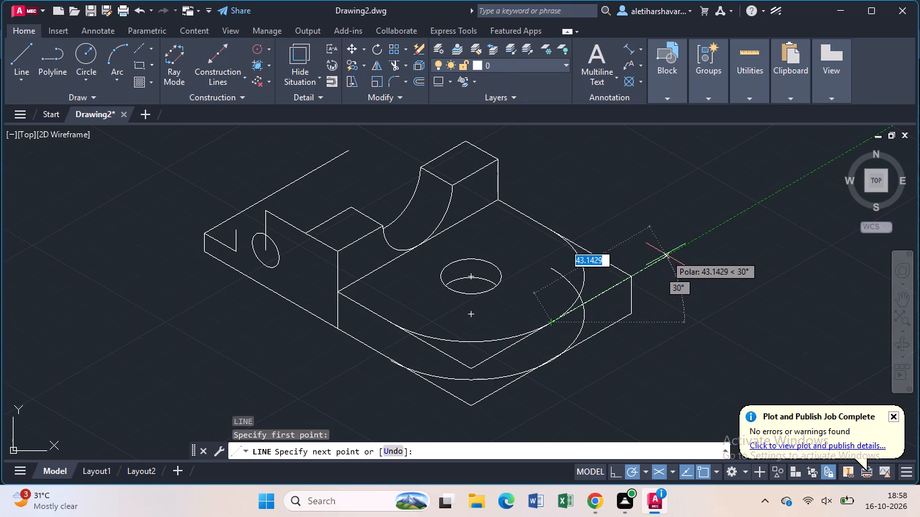
text(20)
key(Return)
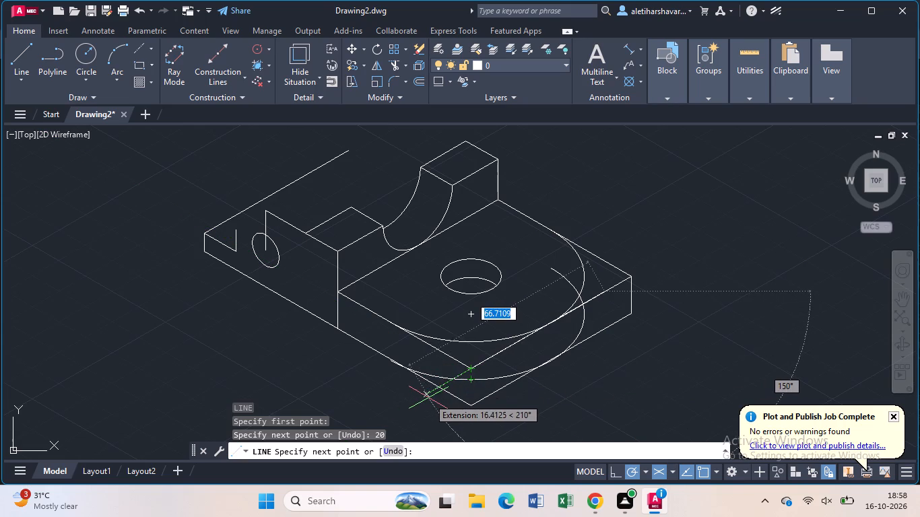
text(40)
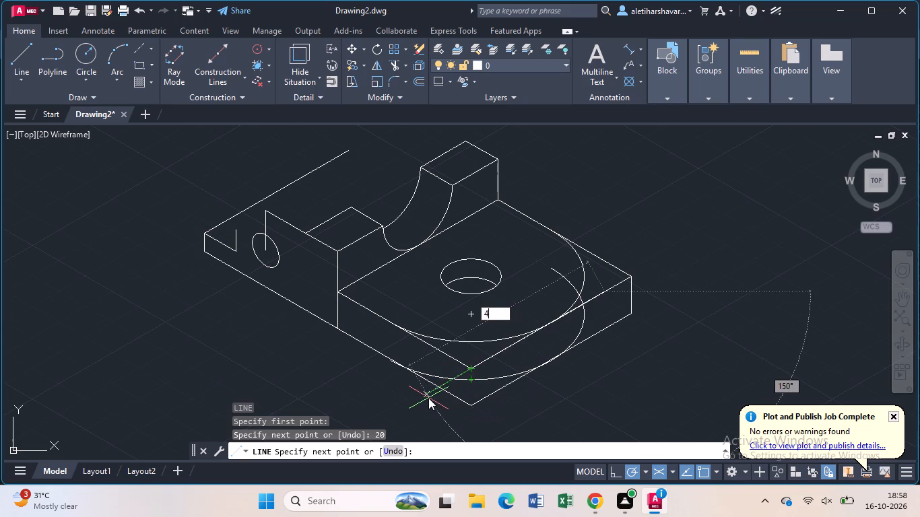
key(Return)
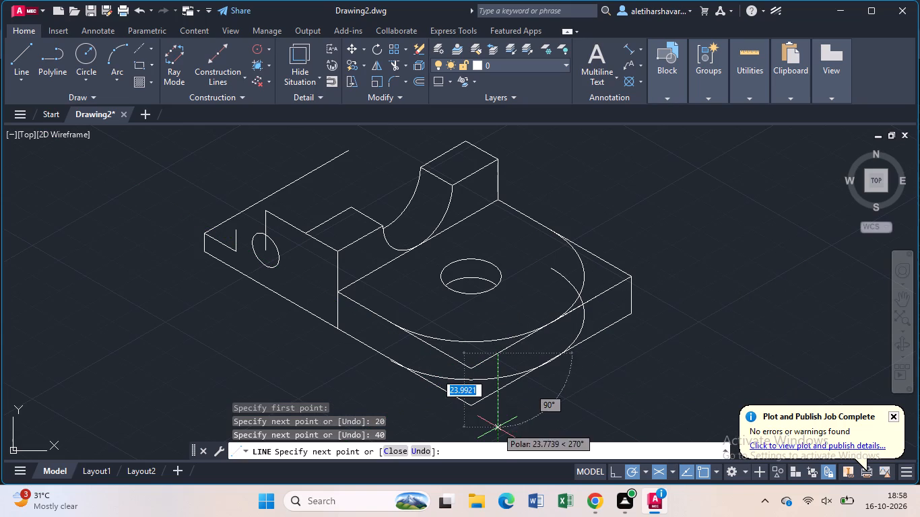
click(502, 411)
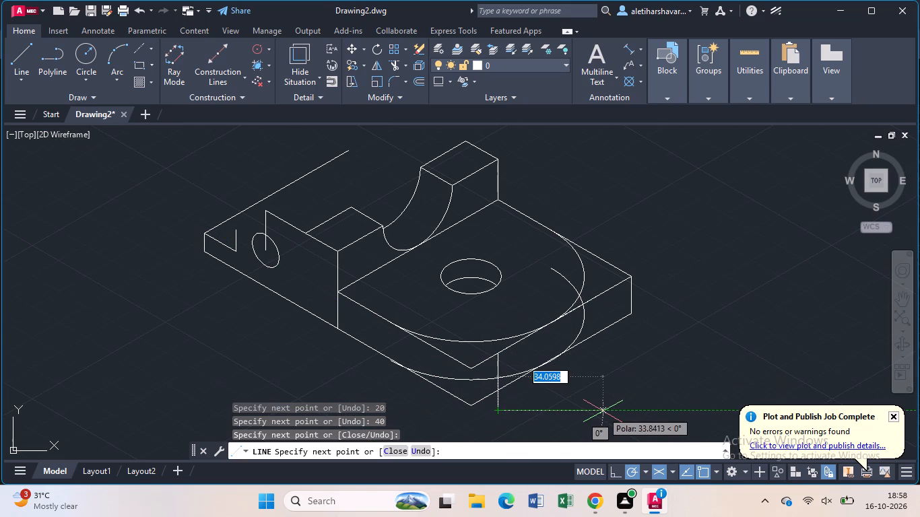
key(Escape)
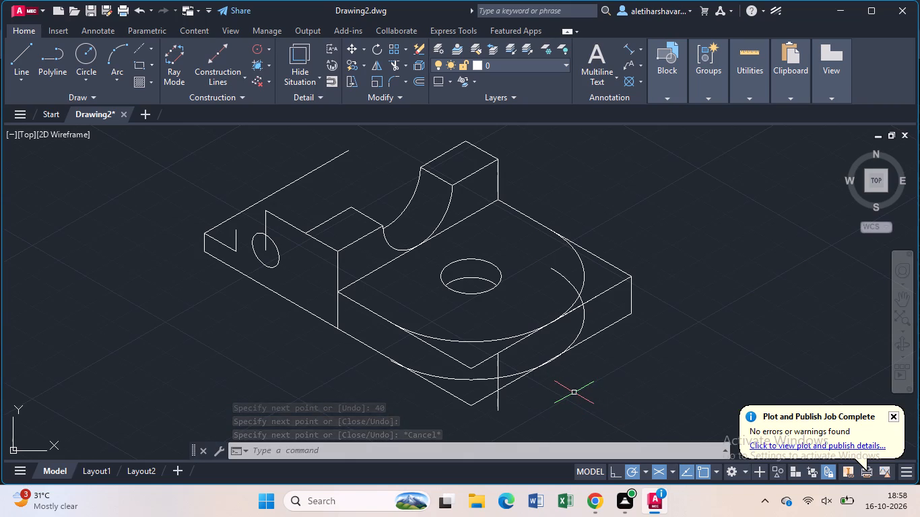
Draw a line about 16 units long at 150° from the vertical line's upper end, crossing the upper radius 30 arc.
key(l)
key(Return)
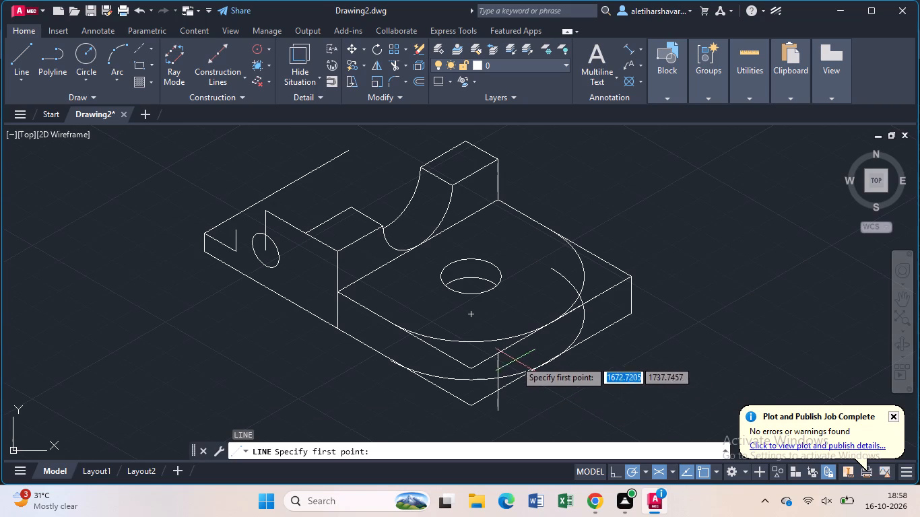
click(500, 355)
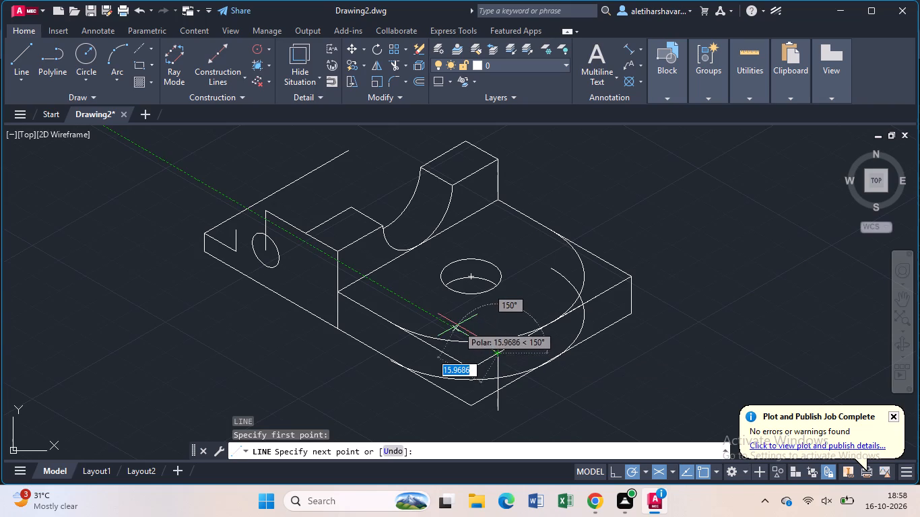
click(457, 325)
key(Escape)
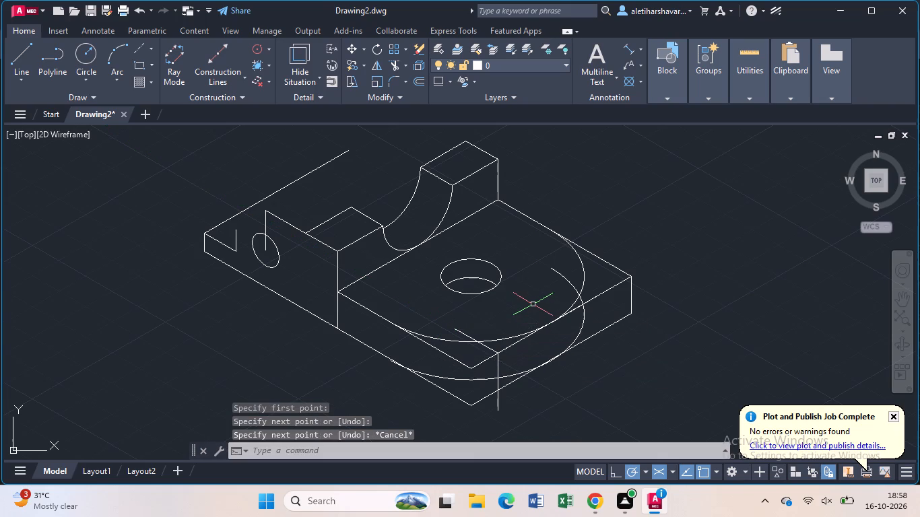
Trim the part of the 150° line that extends inside the upper radius 30 arc.
text(tr)
key(Return)
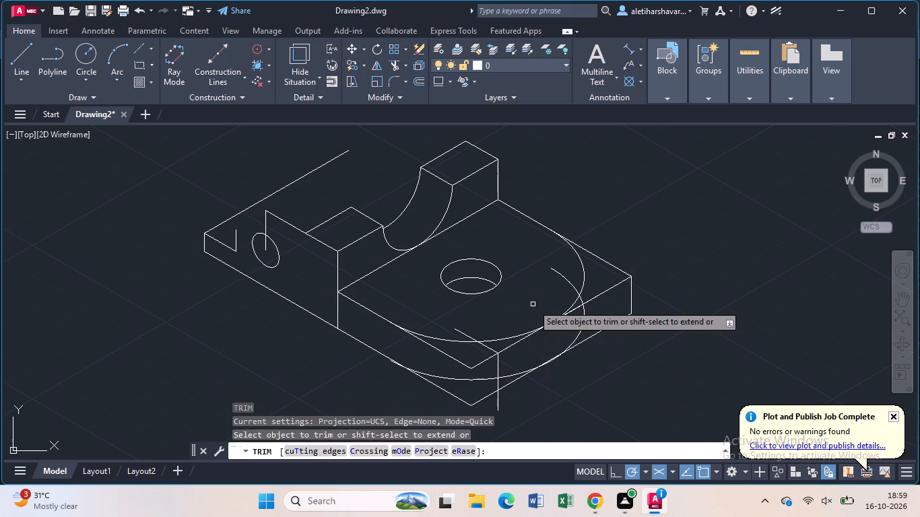
click(466, 334)
key(Escape)
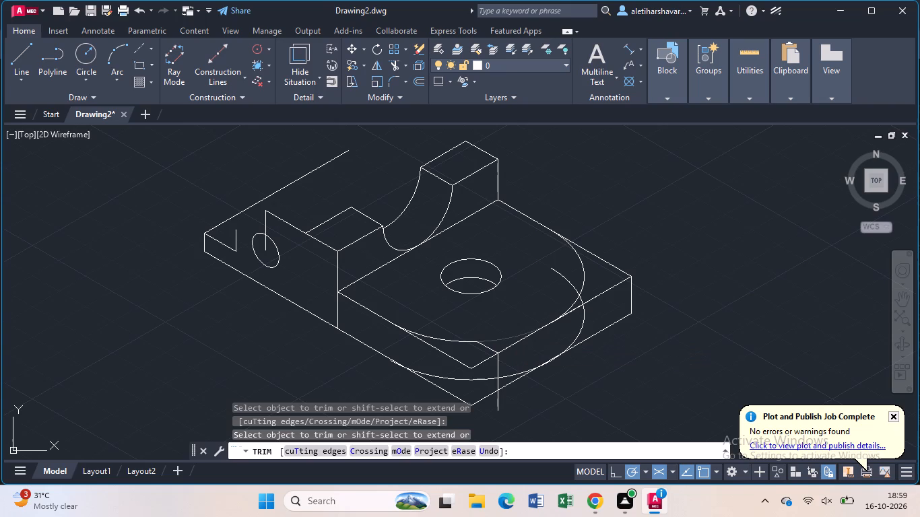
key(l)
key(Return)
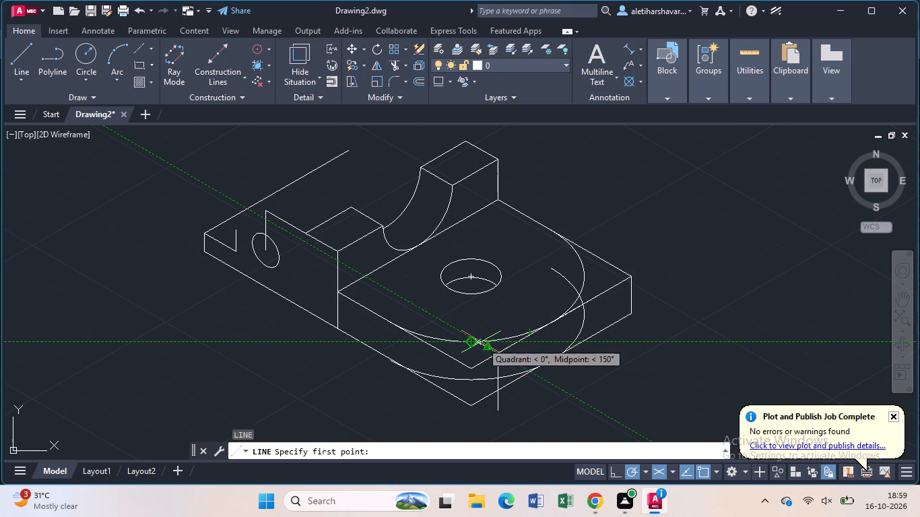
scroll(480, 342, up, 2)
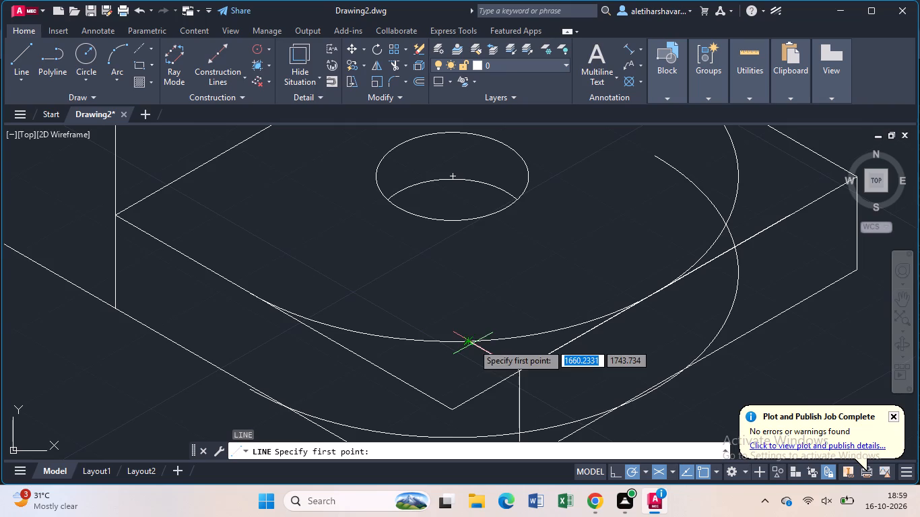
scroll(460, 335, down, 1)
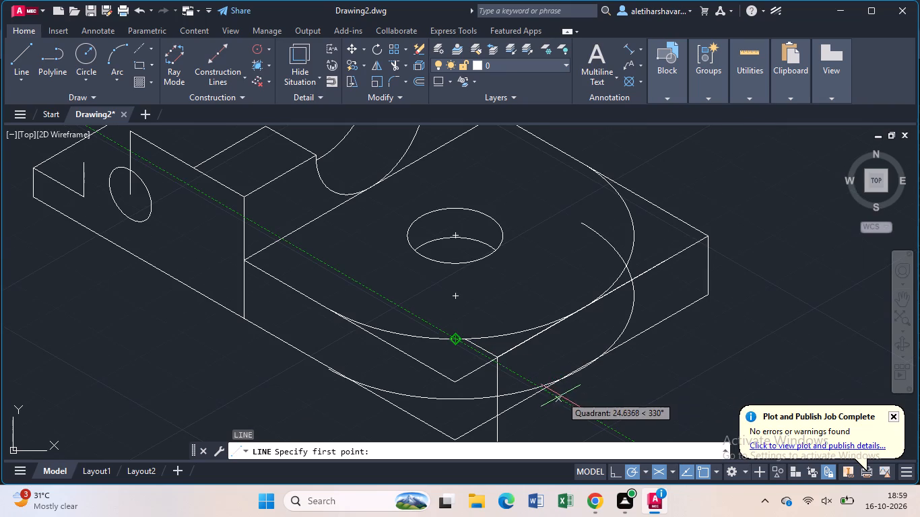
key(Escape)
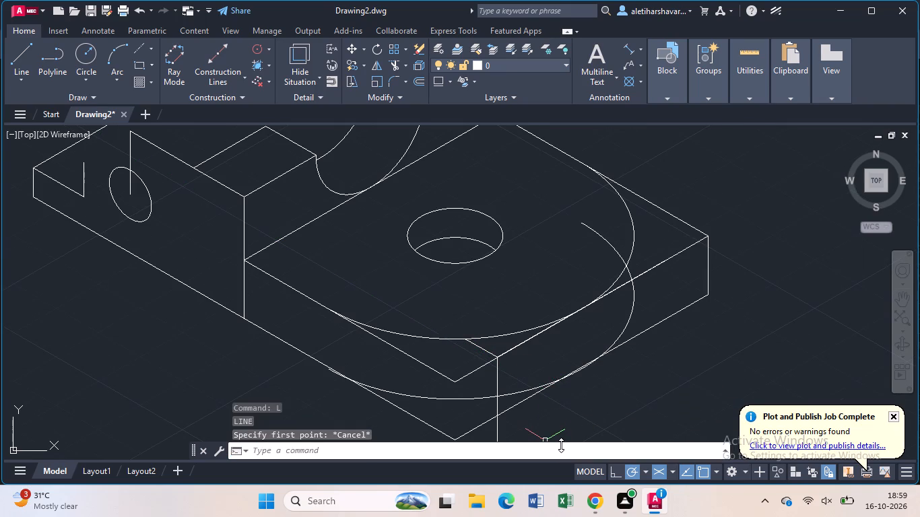
Trim the vertical line's portions below the lower radius 30 arc.
text(tr)
key(Return)
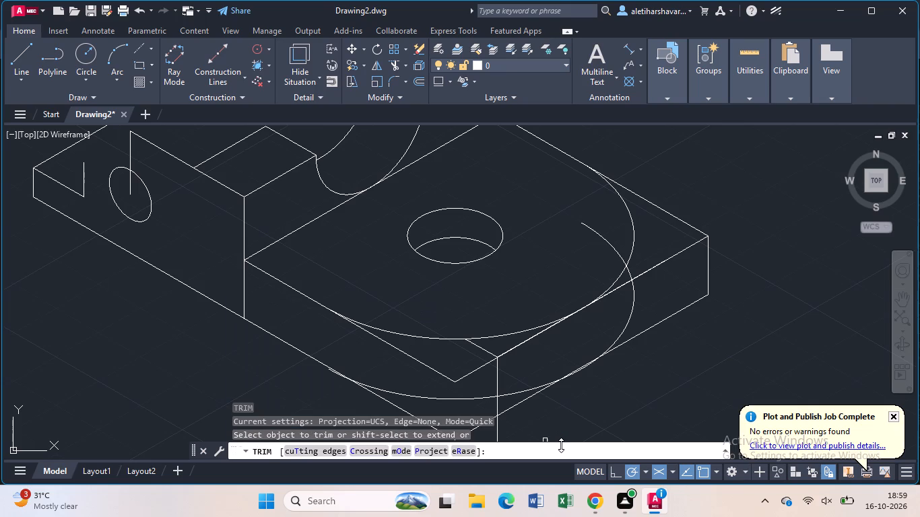
click(496, 405)
click(498, 426)
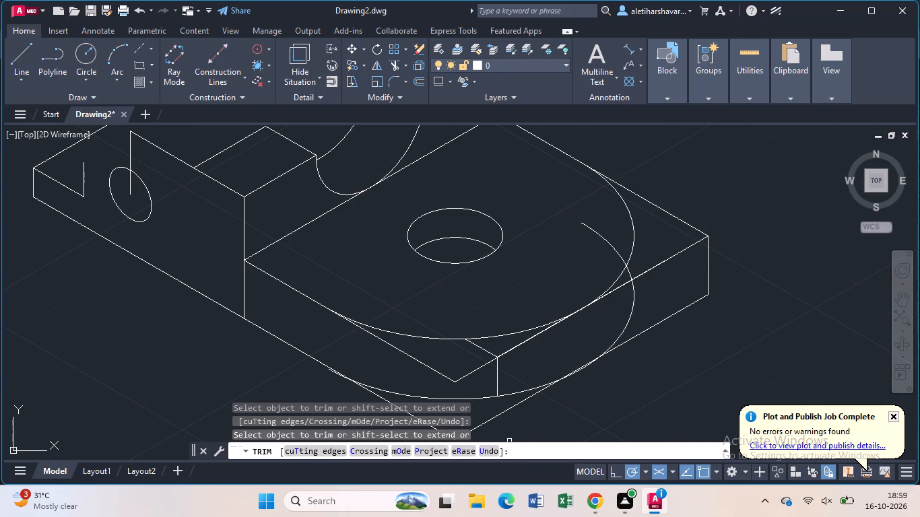
key(l)
key(Return)
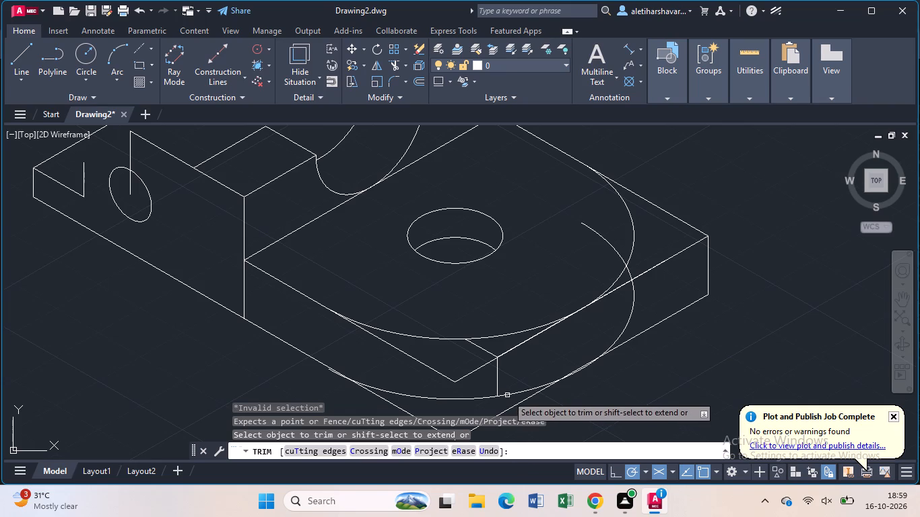
key(Escape)
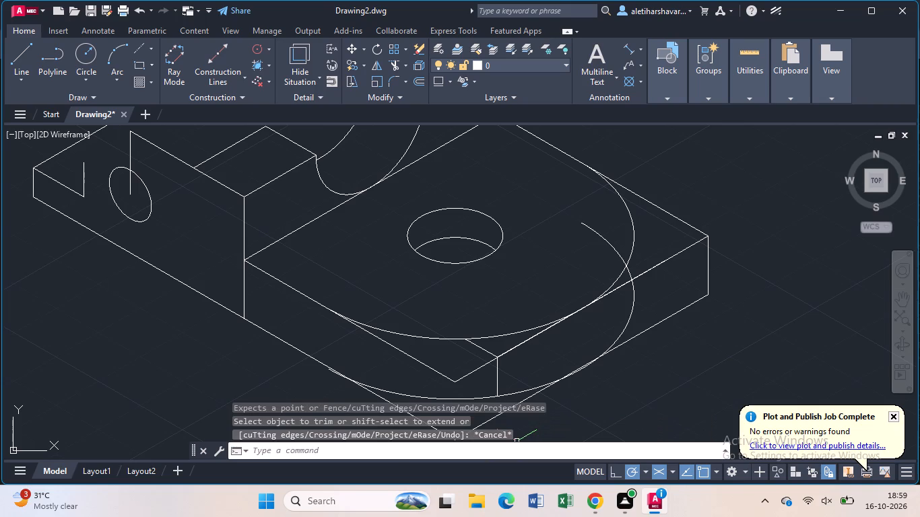
Draw a 6-unit line straight up from the vertical line's lower end on the lower radius 30 arc.
key(l)
key(Return)
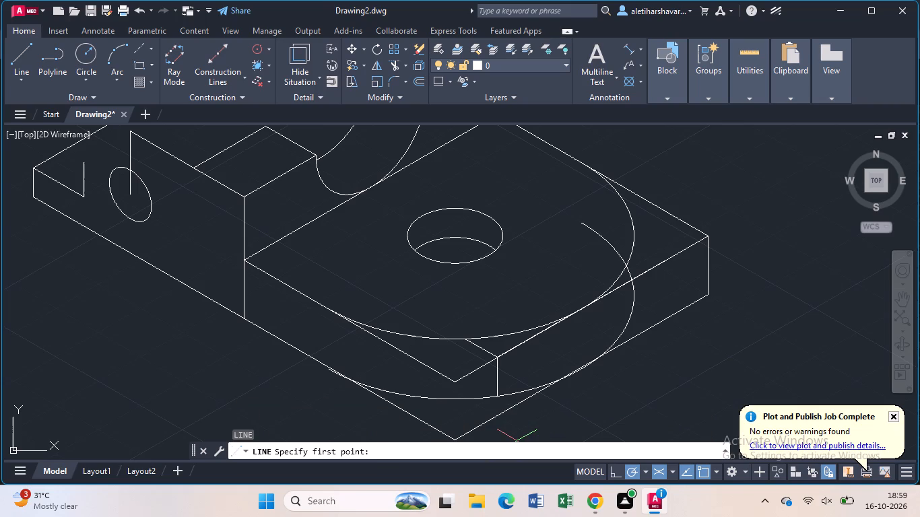
click(494, 397)
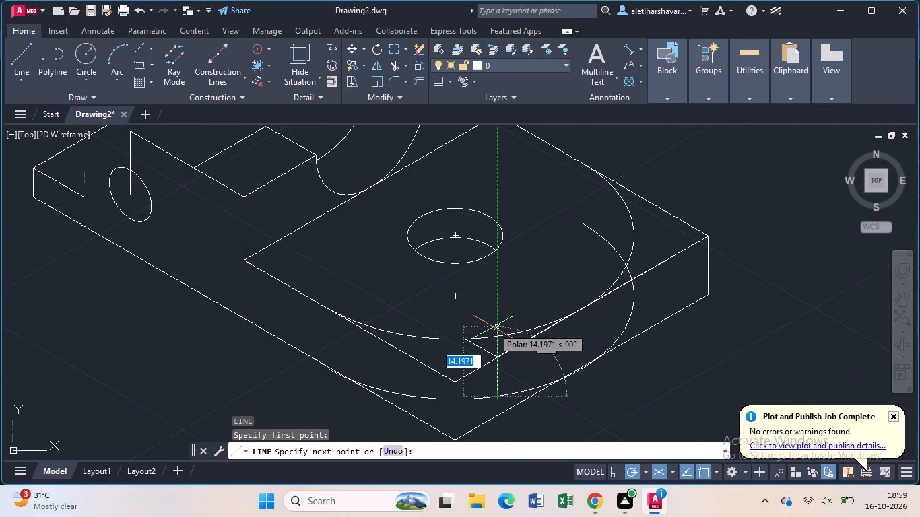
key(6)
key(Return)
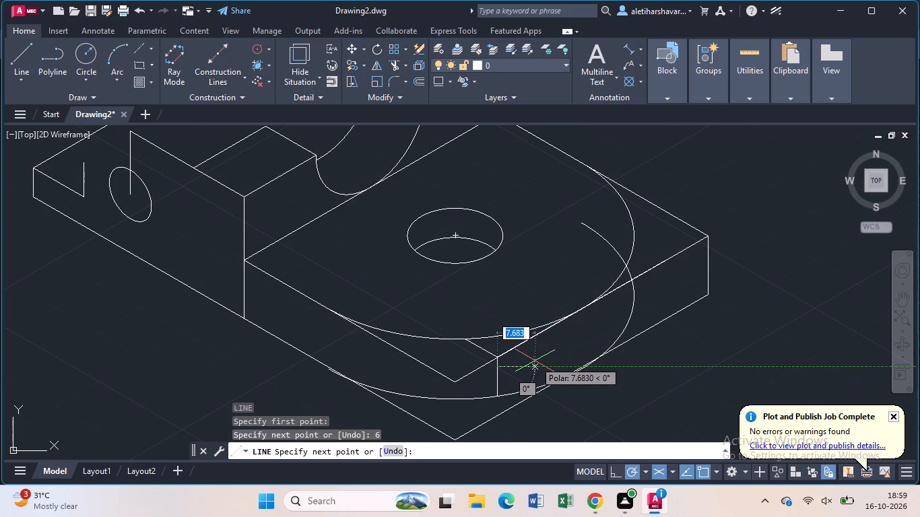
key(Escape)
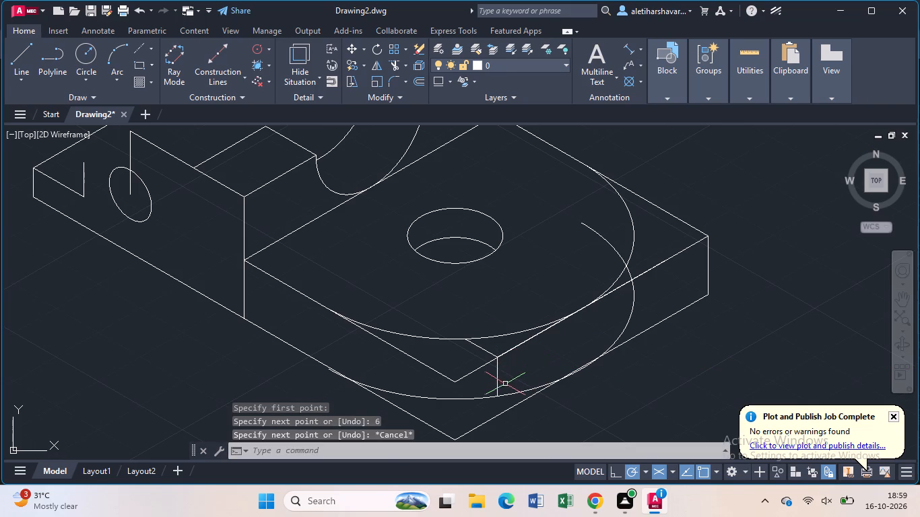
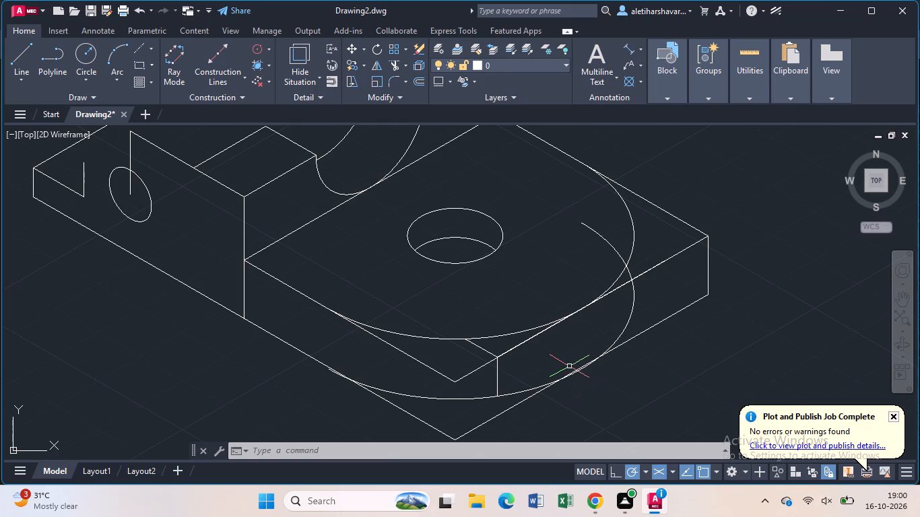
Erase the lower radius 30 arc and the notch's vertical, 30° and 150° lines near the base's front corner.
click(512, 394)
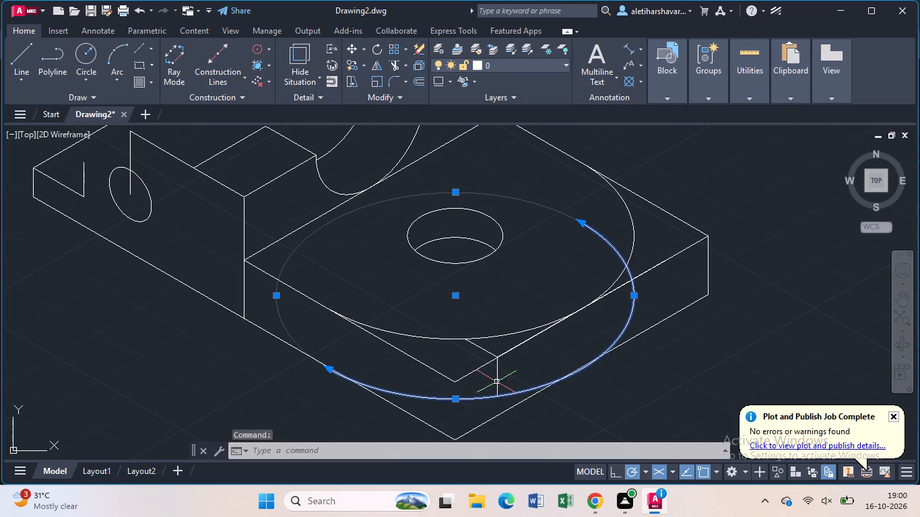
click(498, 380)
click(515, 348)
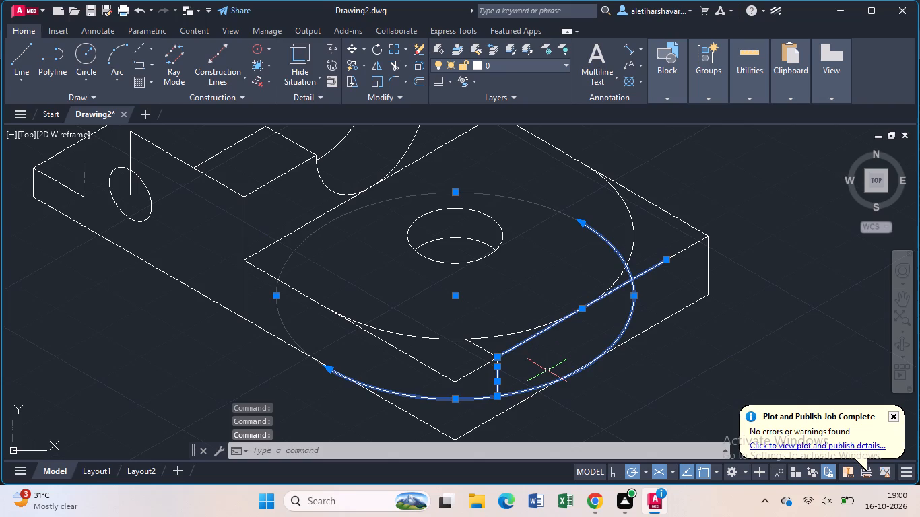
key(Delete)
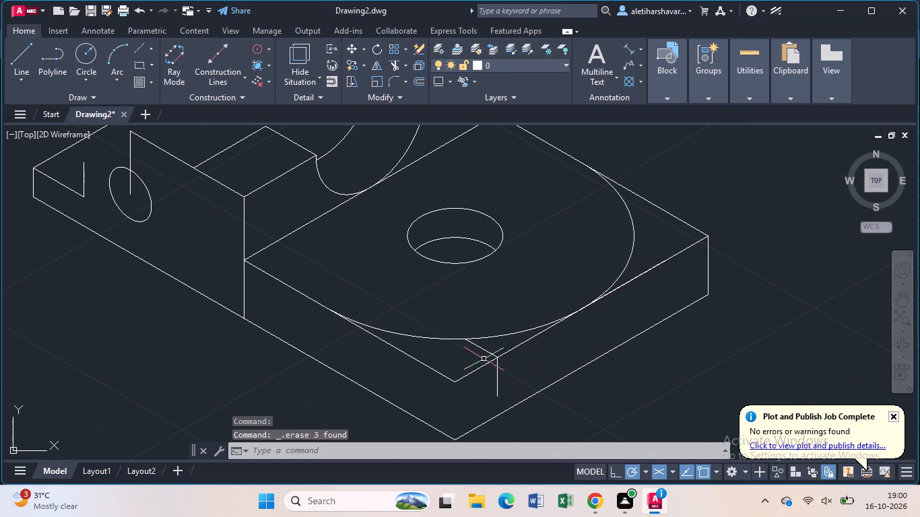
click(486, 350)
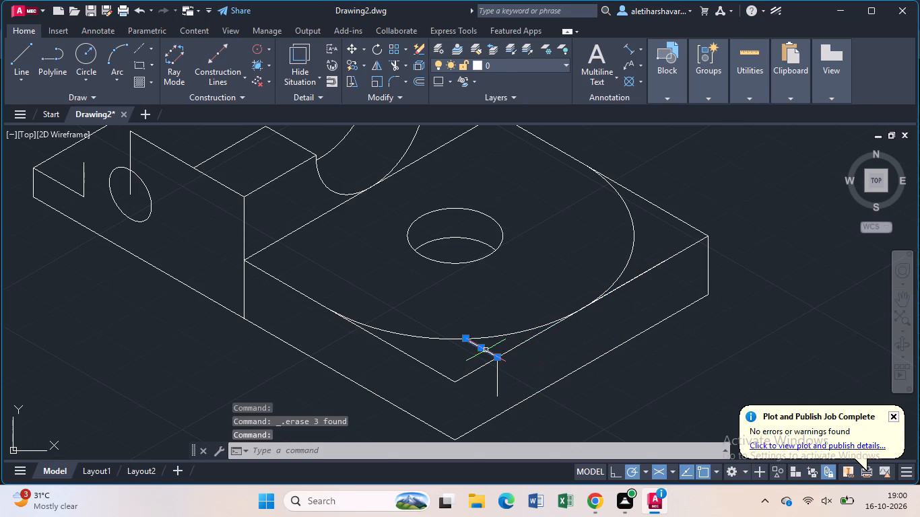
key(Delete)
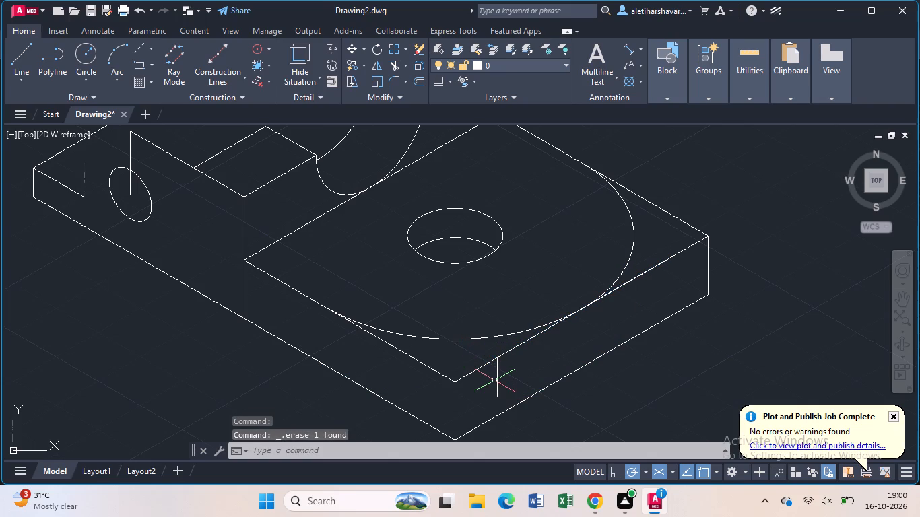
click(498, 384)
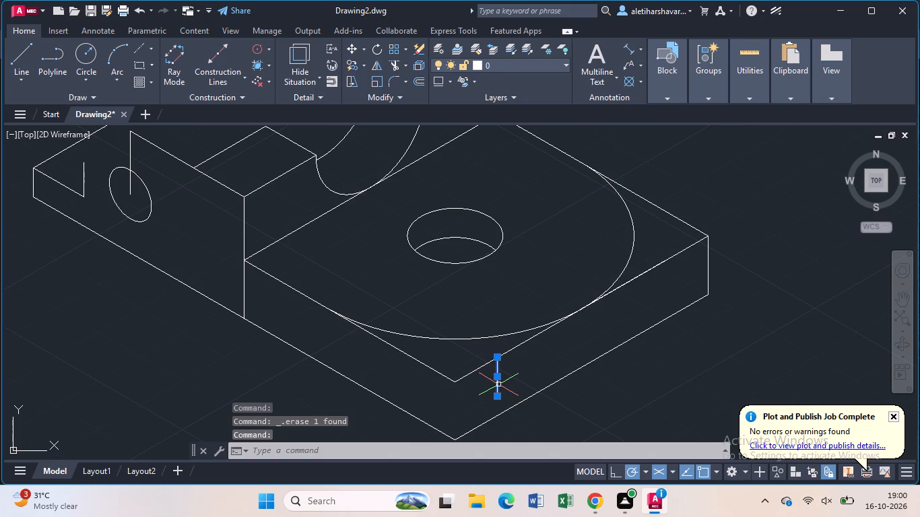
key(Delete)
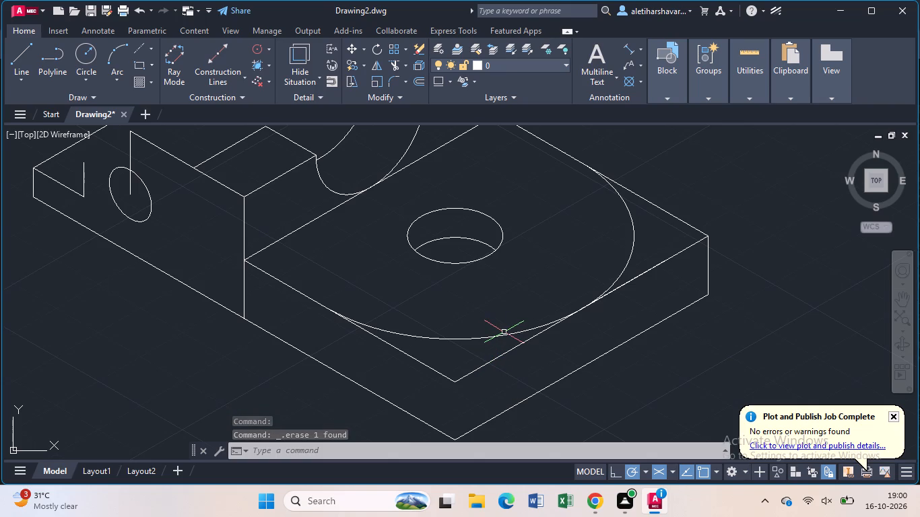
Draw a 12-unit line straight down from the centre of the base hole's upper ellipse.
key(l)
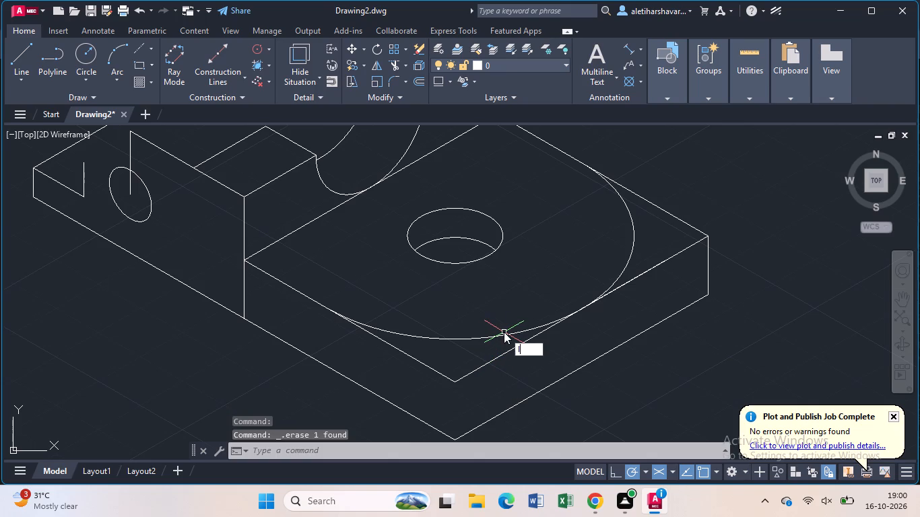
key(Return)
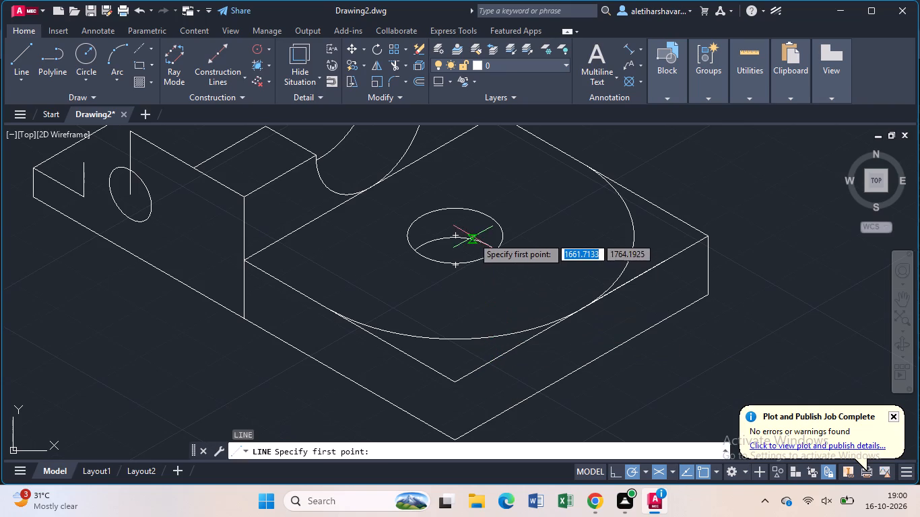
click(459, 236)
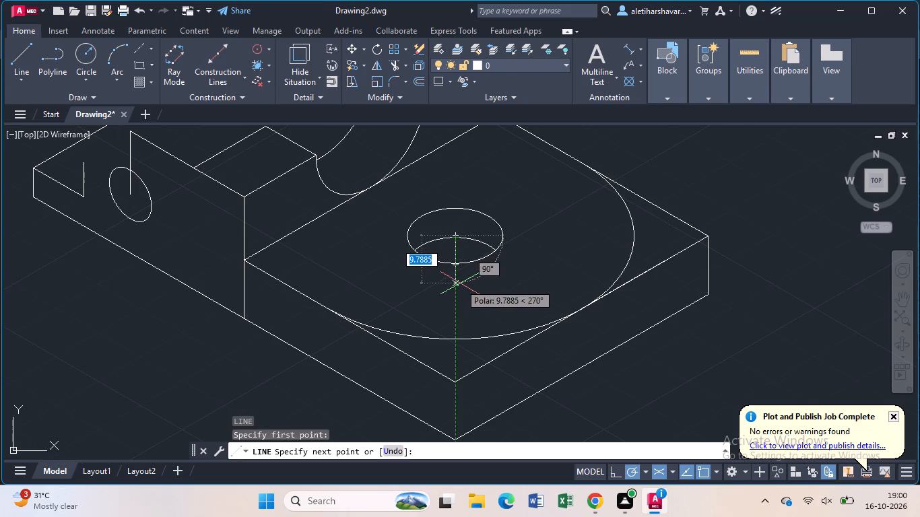
key(1)
key(2)
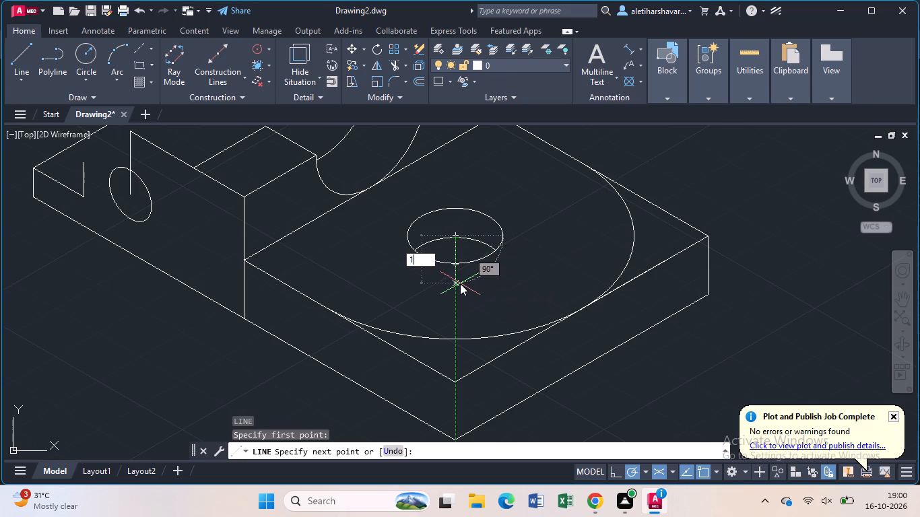
key(Return)
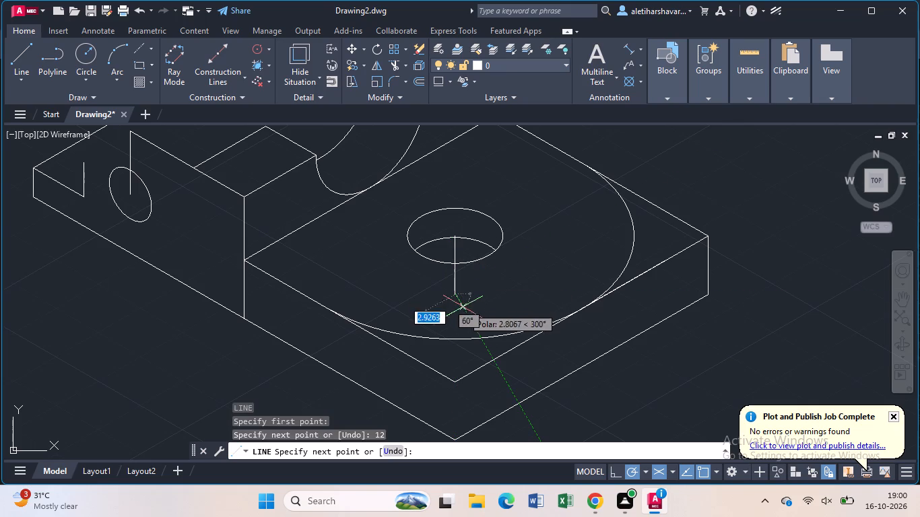
key(Escape)
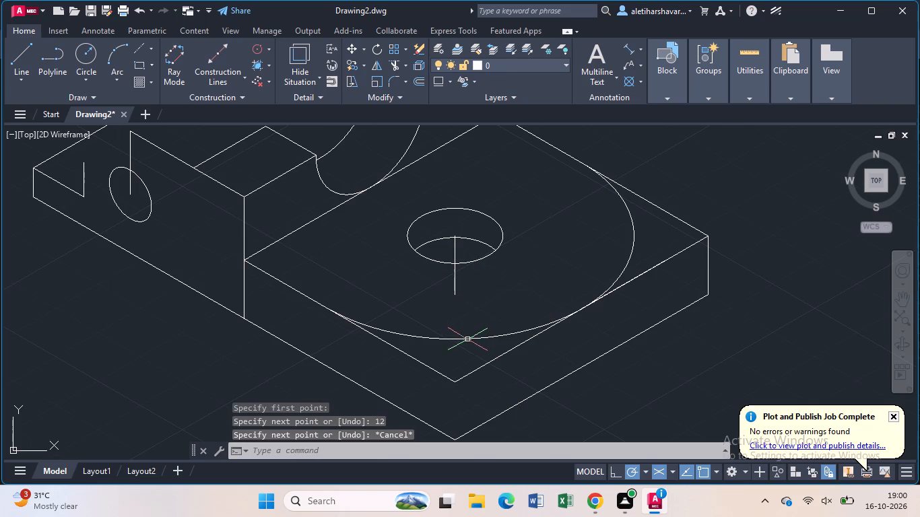
Copy the upper radius 30 arc 12 units straight down, from the hole centre to the vertical line's lower end.
click(467, 339)
key(c)
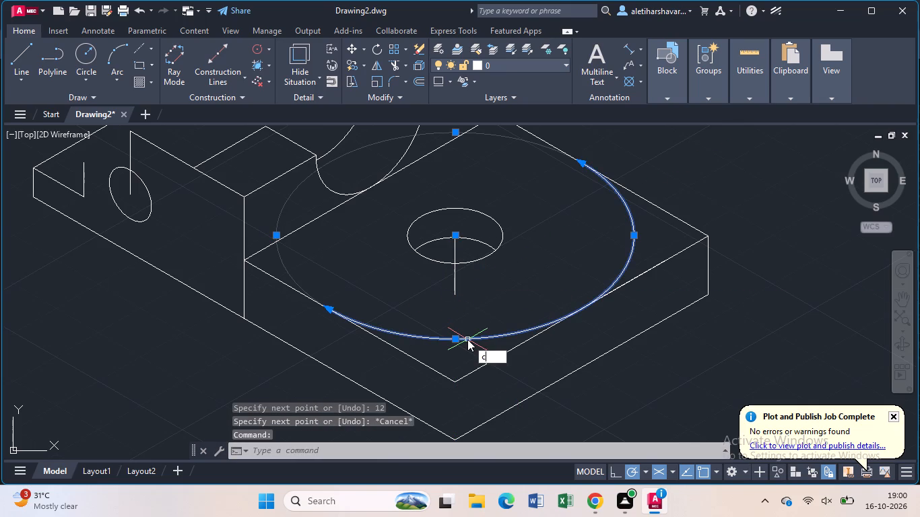
key(o)
key(Return)
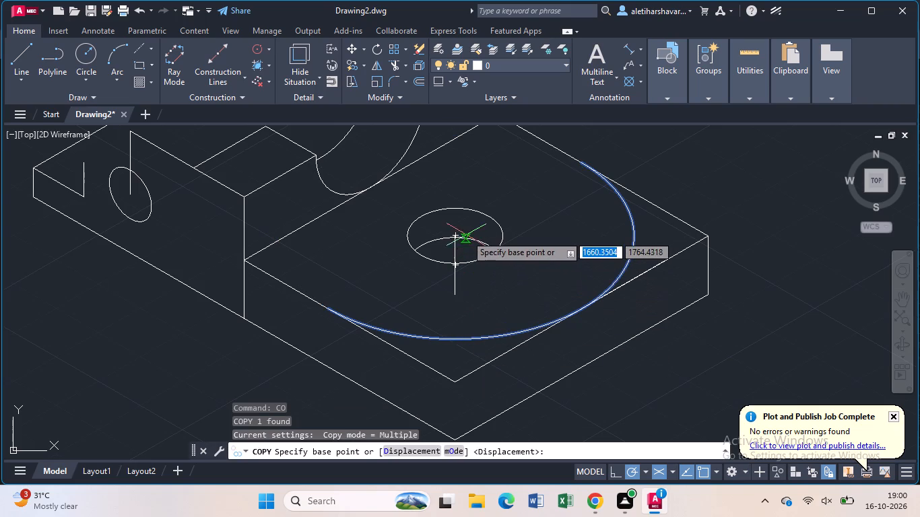
click(459, 232)
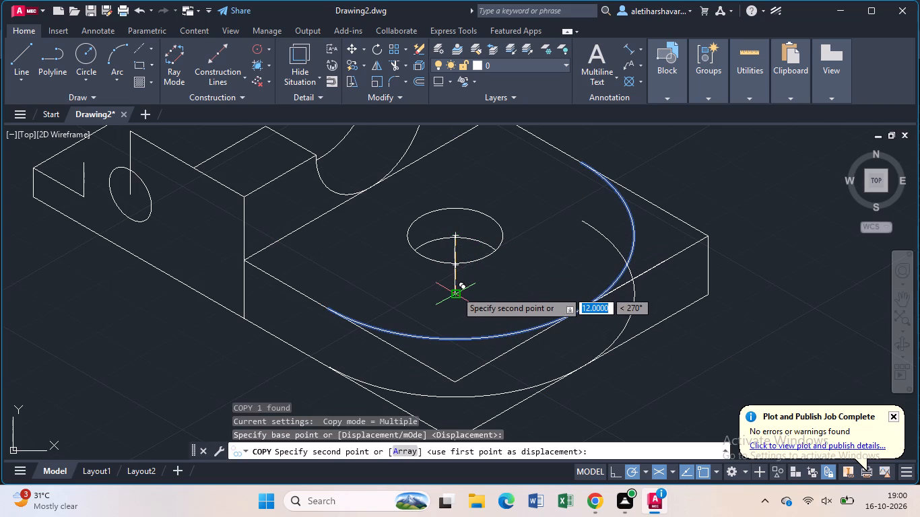
click(456, 291)
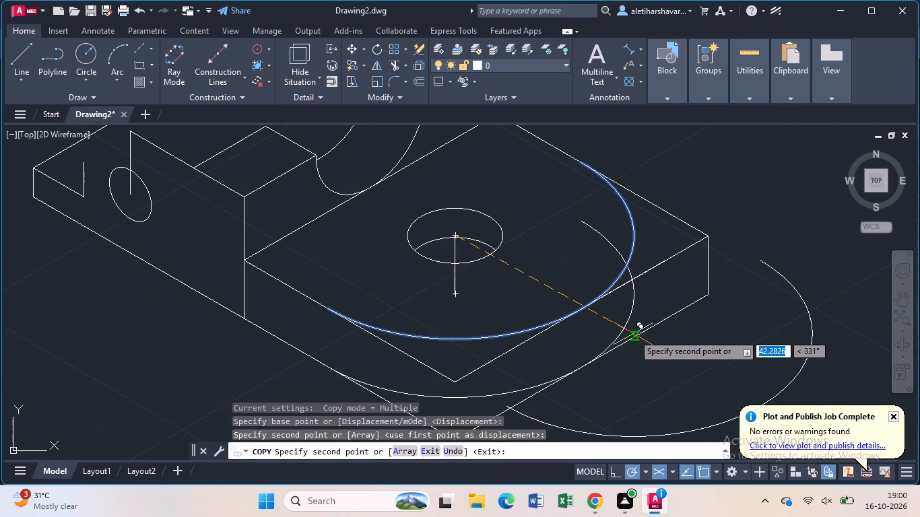
key(Escape)
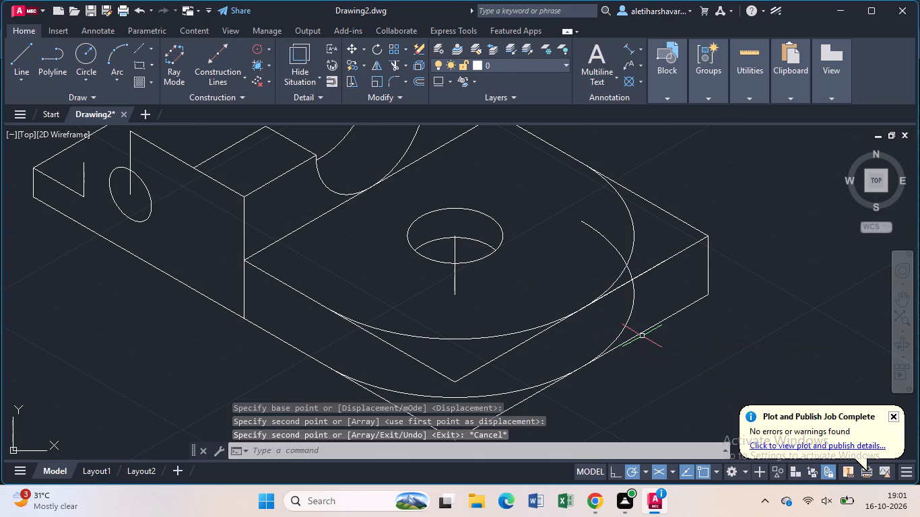
Copy the upper radius 30 arc down from the hole centre to the midpoint of the 12-unit vertical line.
text(tr)
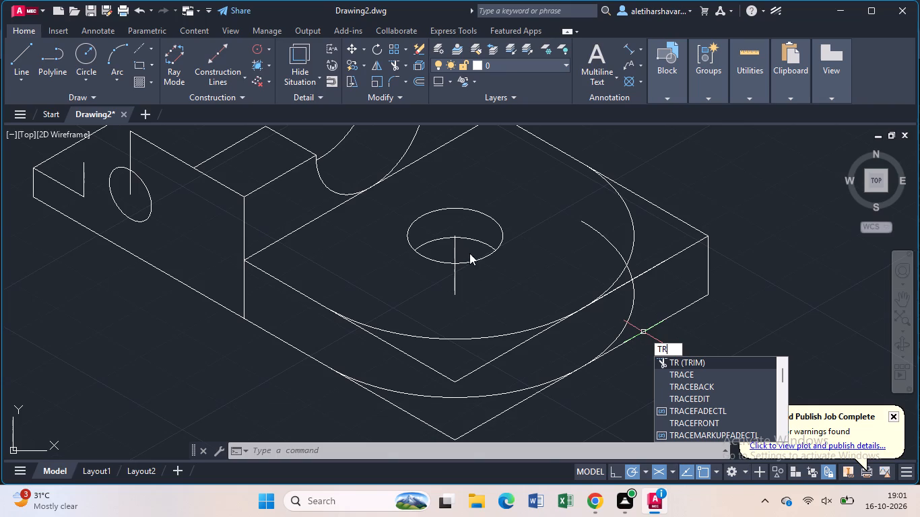
scroll(465, 241, up, 1)
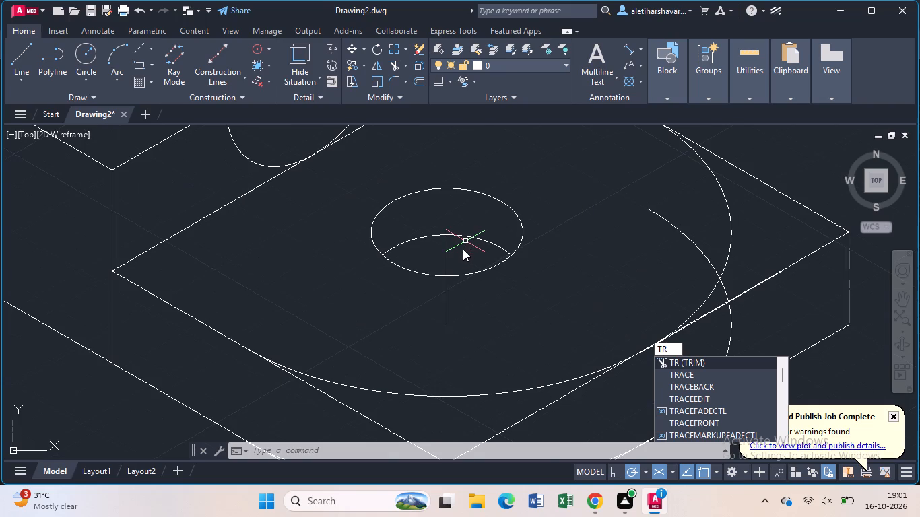
click(480, 388)
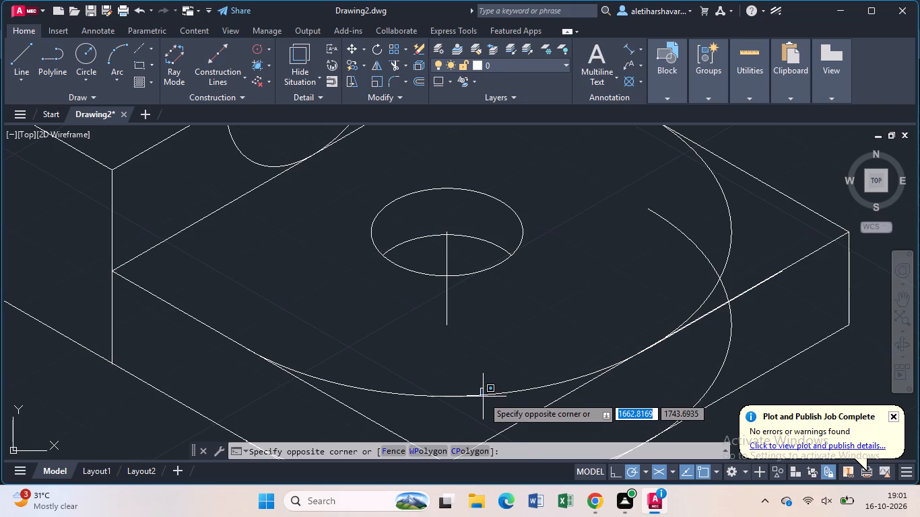
click(483, 397)
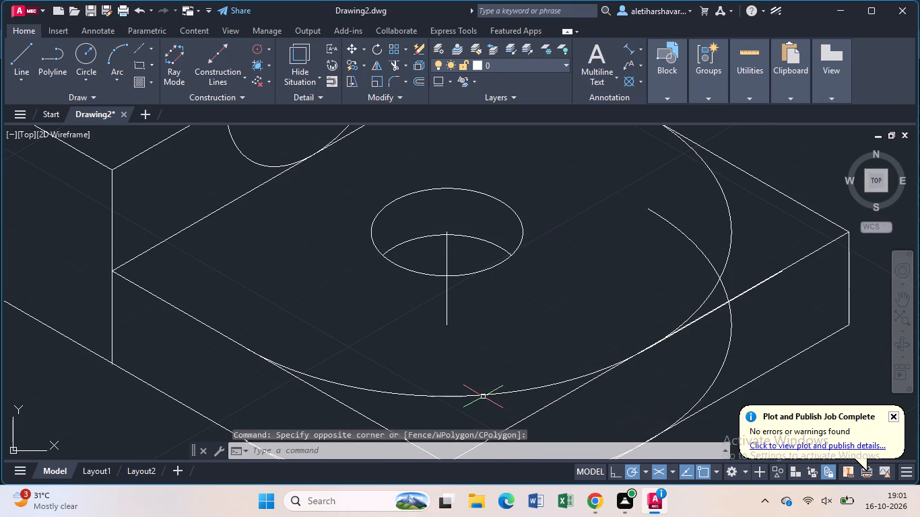
click(484, 395)
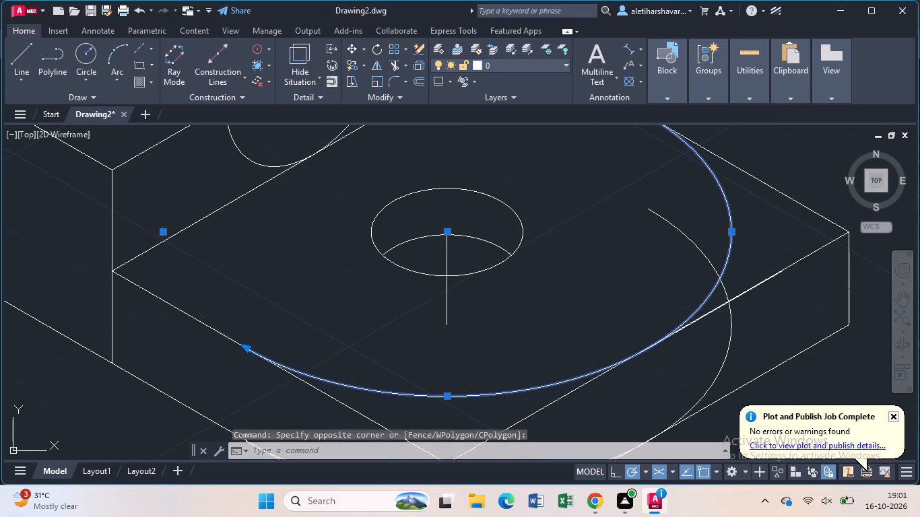
text(co)
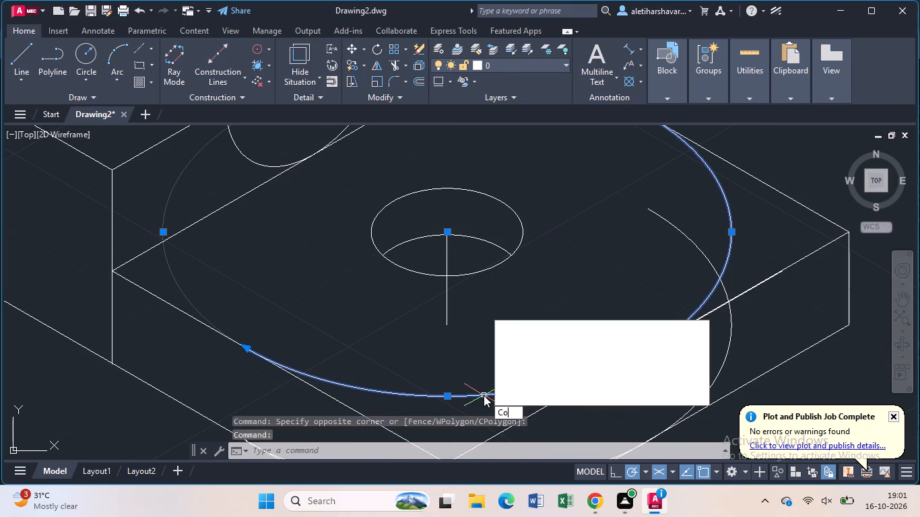
key(Return)
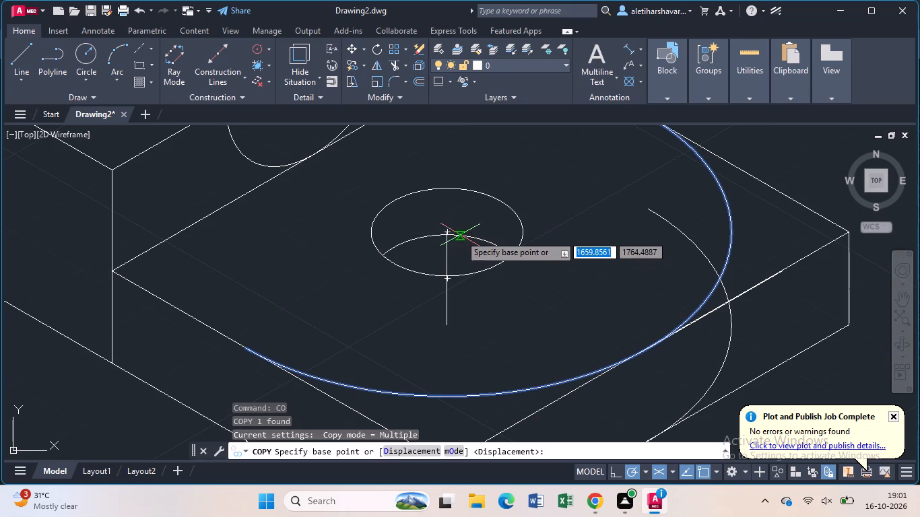
click(449, 228)
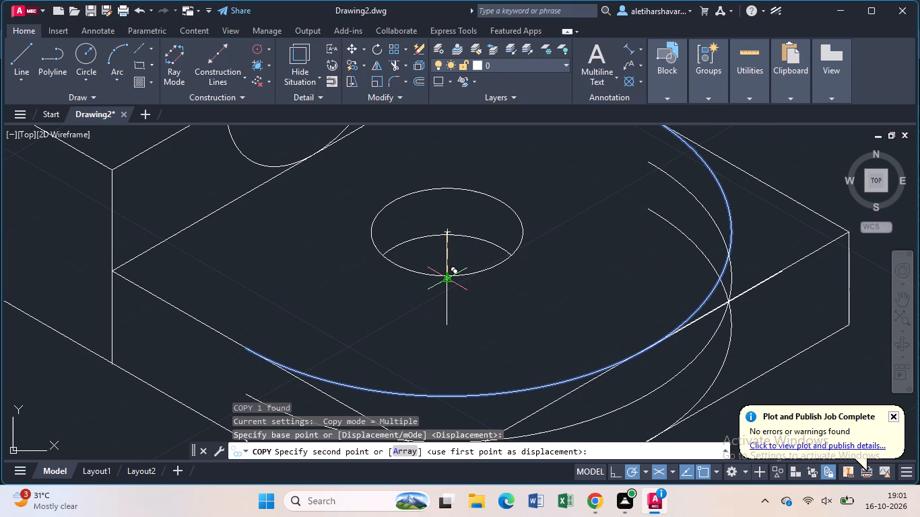
click(451, 278)
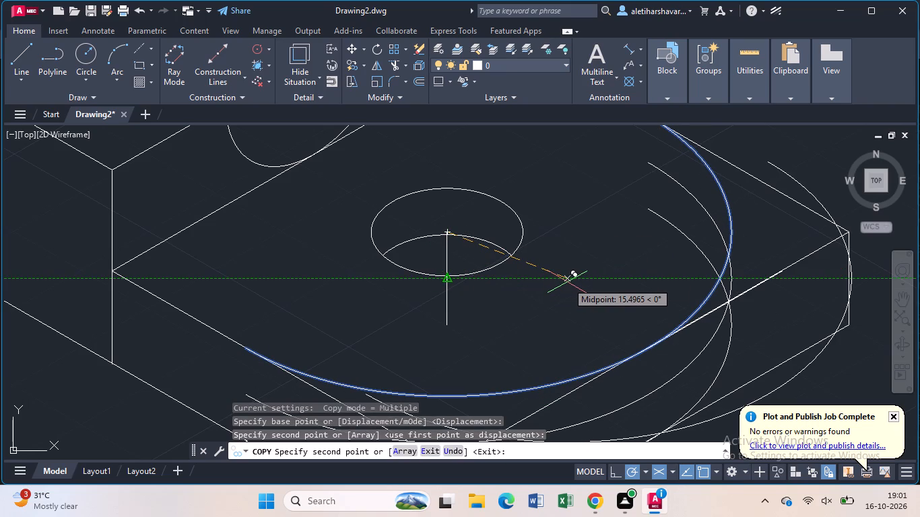
key(Escape)
Trim the back ends of the two copied radius 30 arcs and the overlapping top-edge lines between the upper and middle arcs.
scroll(574, 281, down, 1)
middle_drag(581, 283, 563, 248)
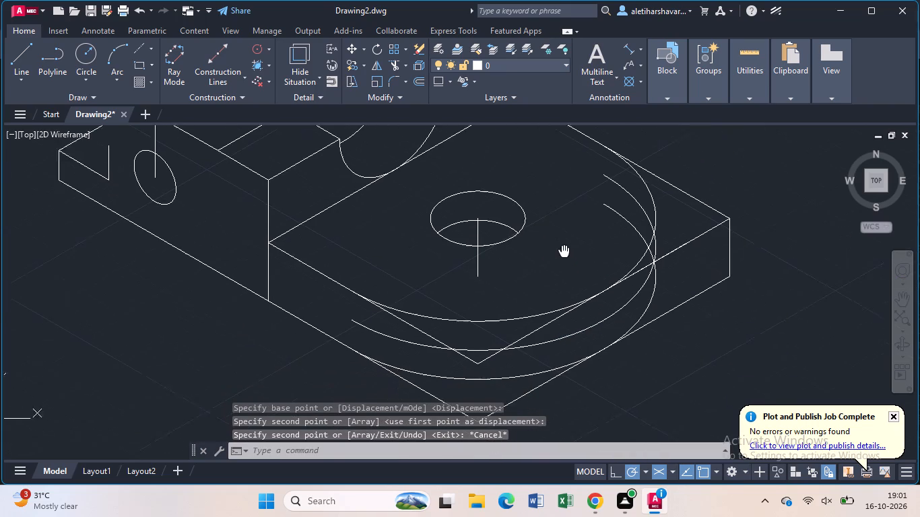
middle_drag(563, 248, 556, 221)
text(tr)
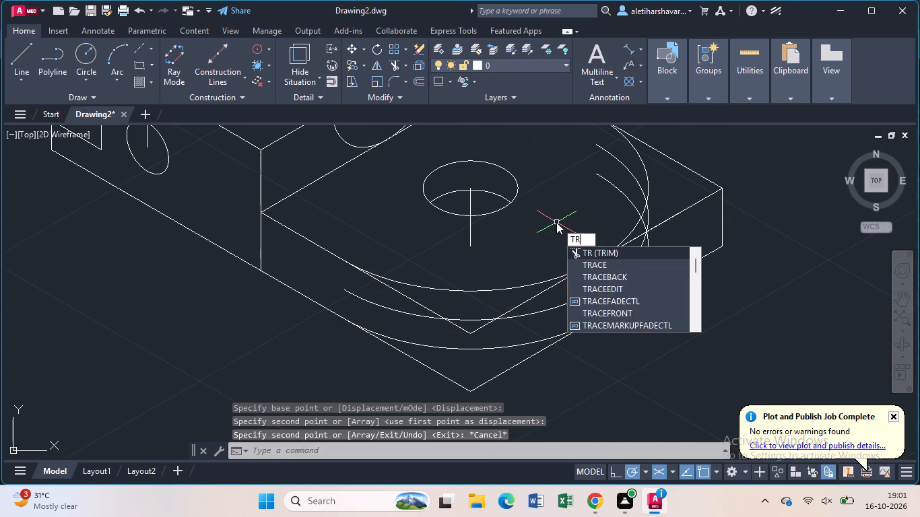
key(Return)
click(617, 159)
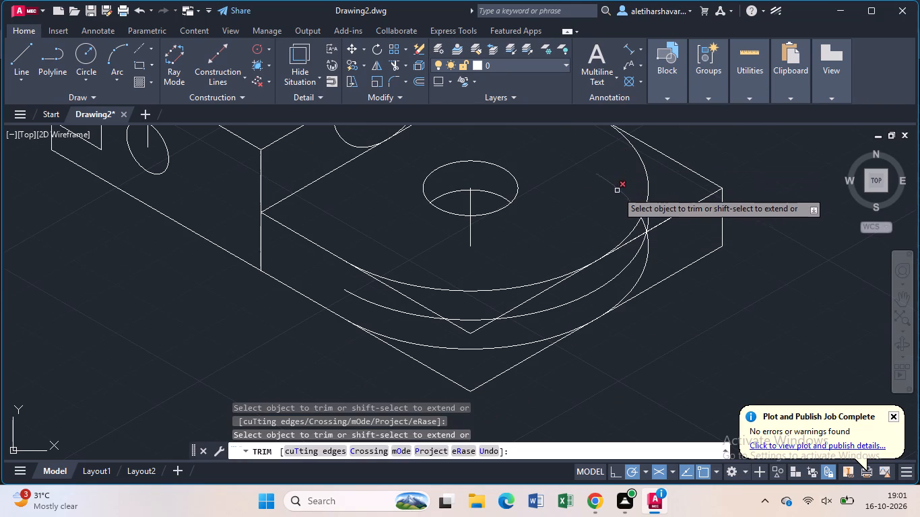
click(620, 191)
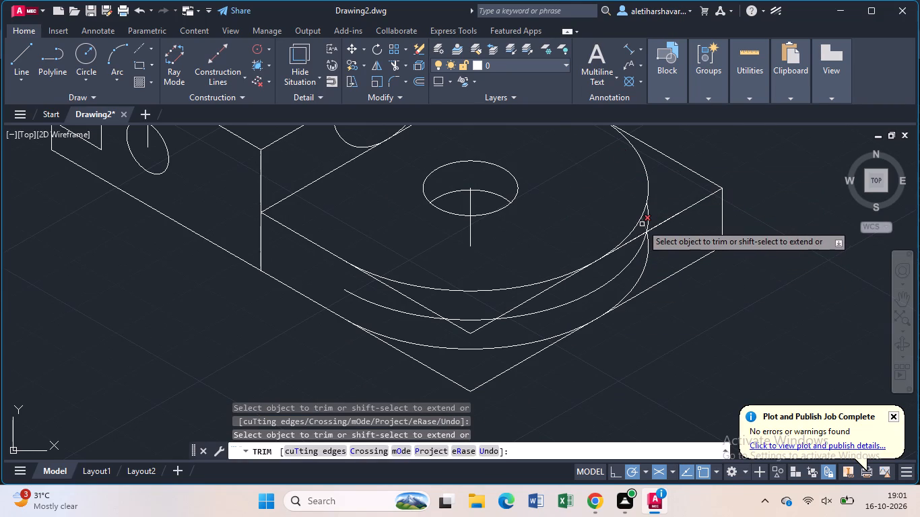
click(643, 224)
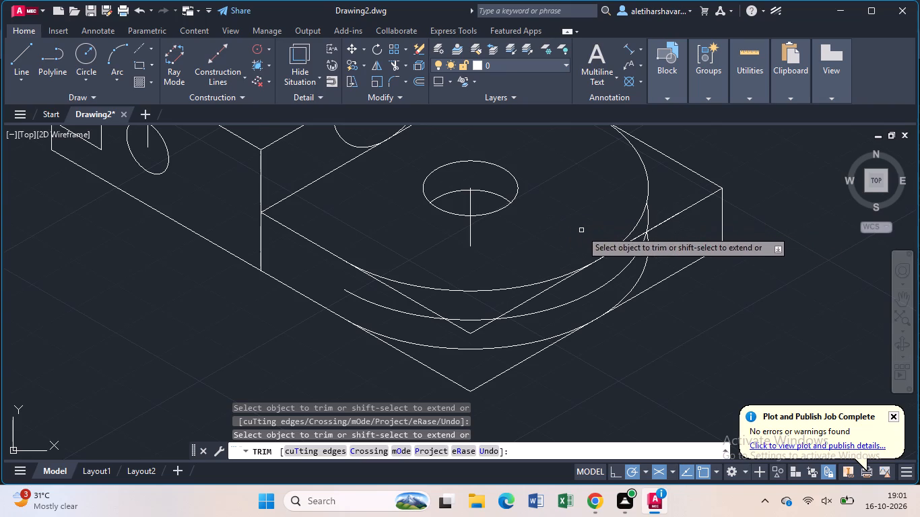
click(636, 240)
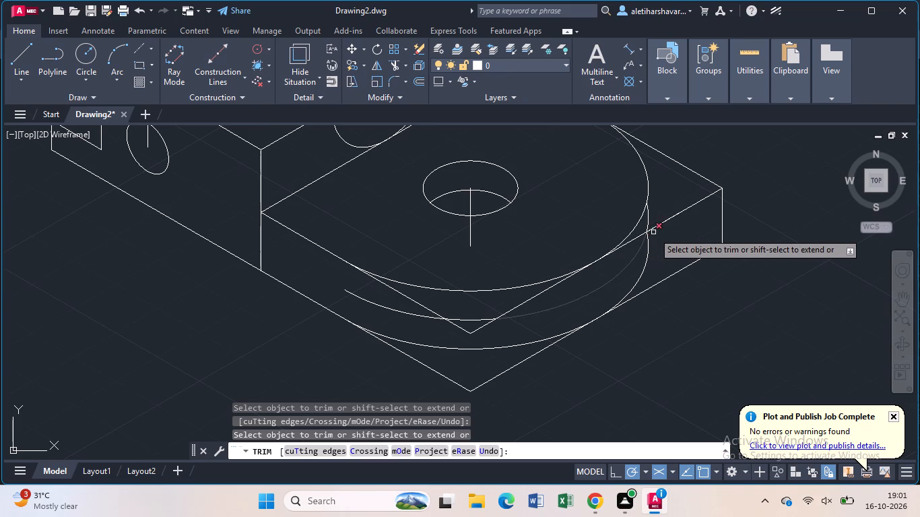
click(637, 236)
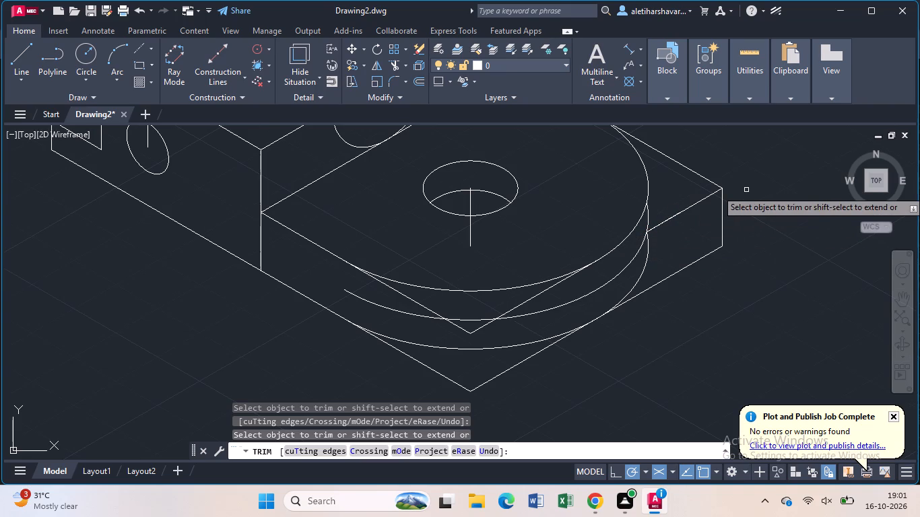
key(Escape)
Draw a short, near-vertical line joining the side ends of the upper and bottom radius 30 arcs.
key(l)
key(Return)
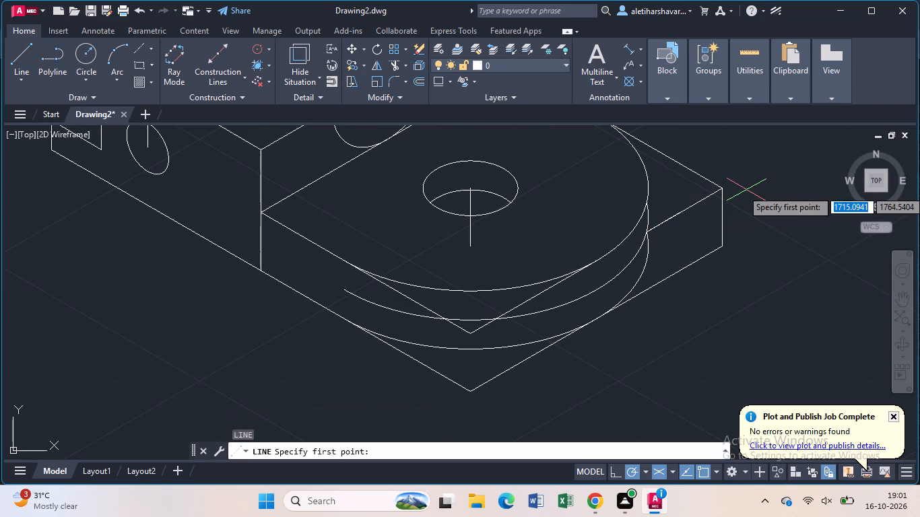
click(648, 202)
click(651, 245)
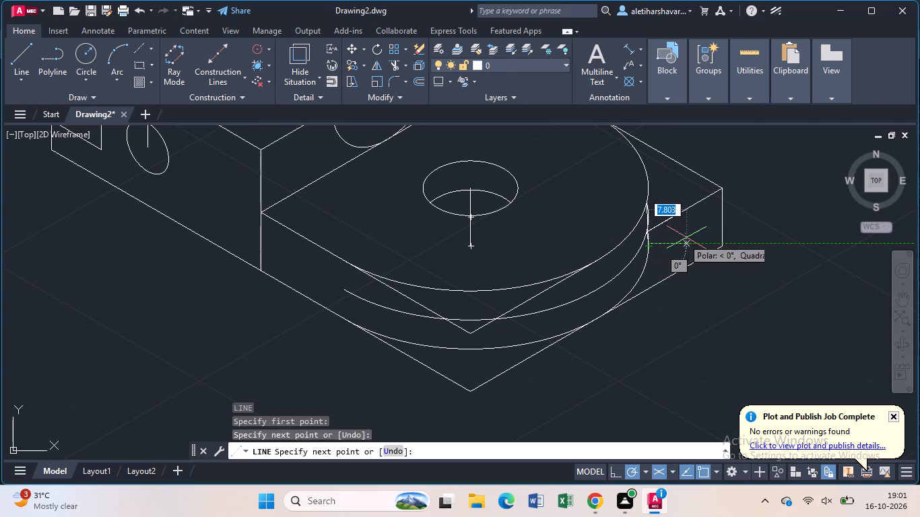
key(Escape)
Trim the middle and bottom radius 30 arc ends and the edge stub that extend past the new side line.
scroll(631, 202, up, 2)
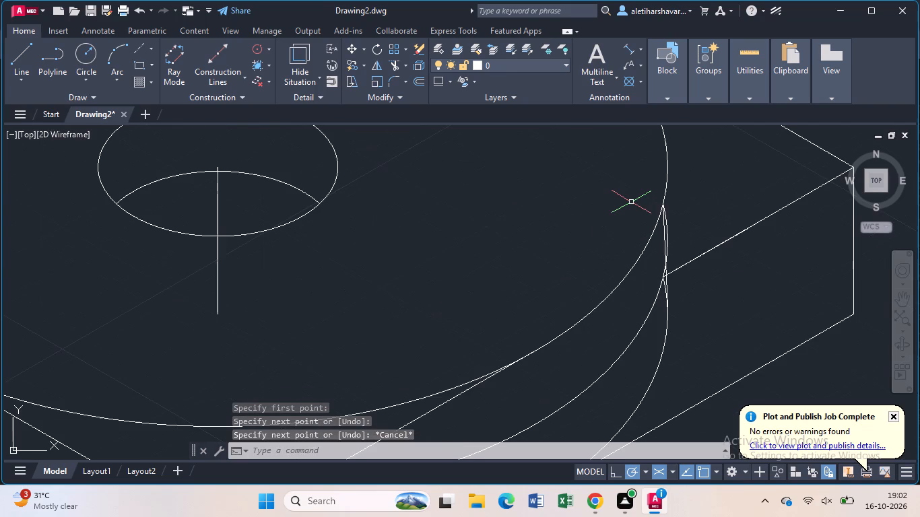
text(tr)
key(Return)
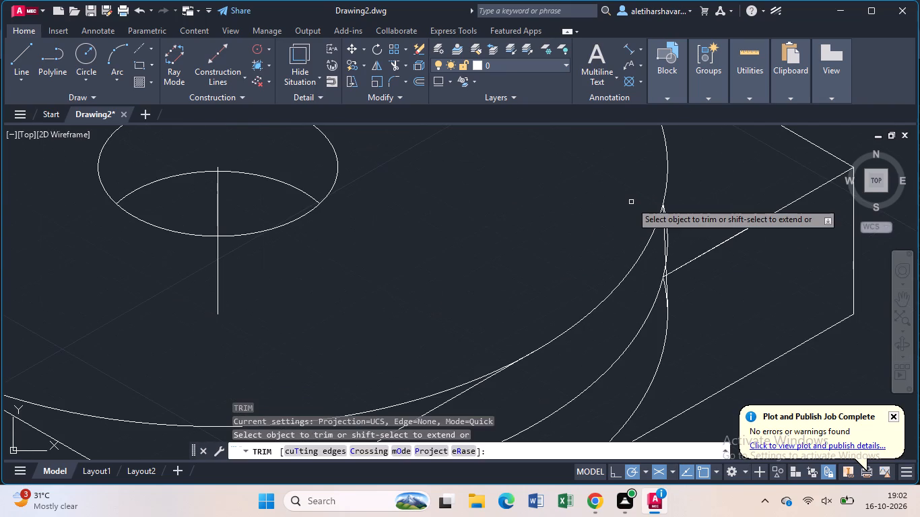
click(669, 239)
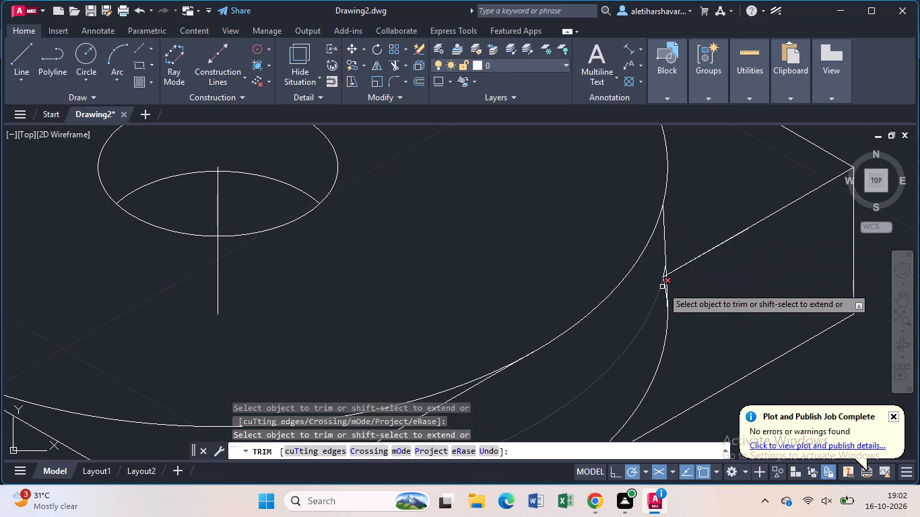
scroll(662, 286, up, 2)
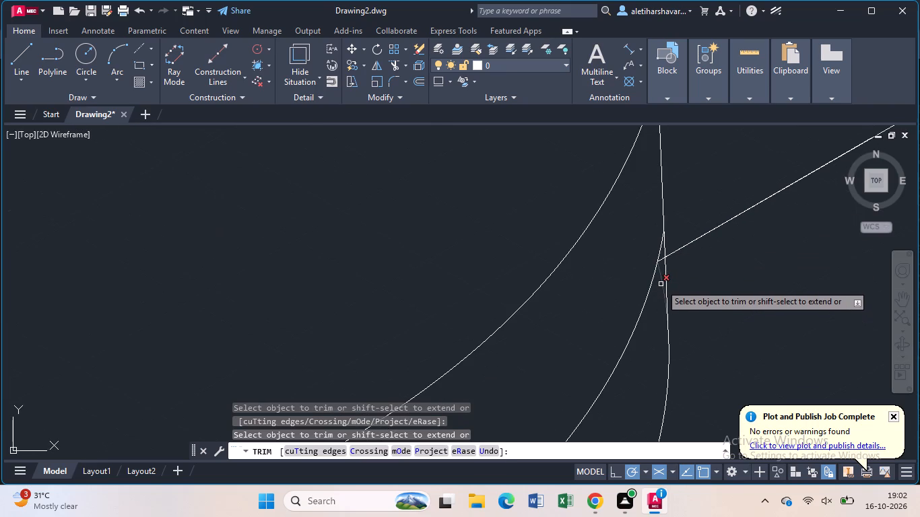
click(661, 284)
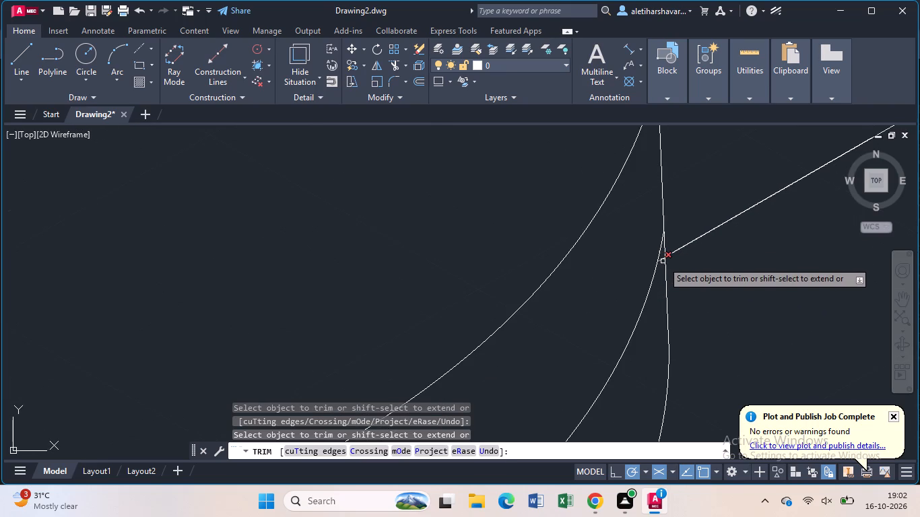
click(663, 261)
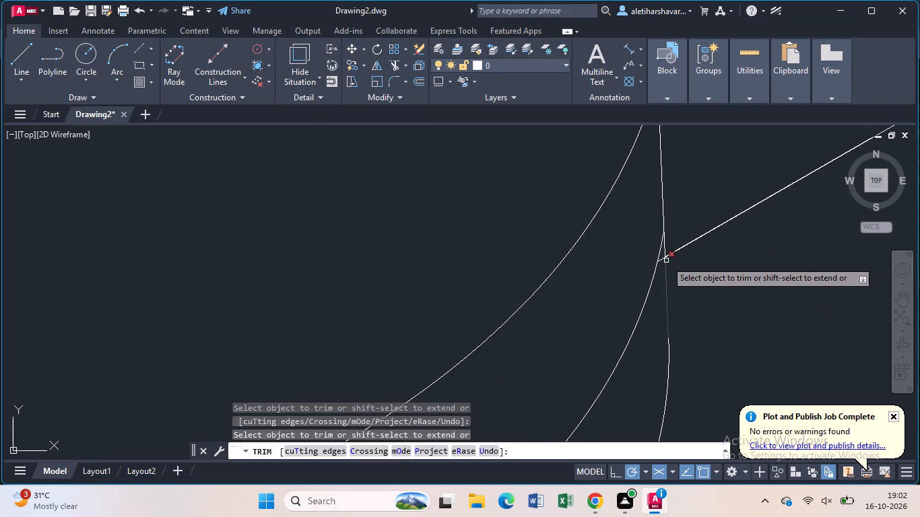
click(661, 261)
Trim away the base's far square corner outside the radius 30 arcs, including its top edge, vertical edge and bottom edge.
scroll(689, 268, down, 1)
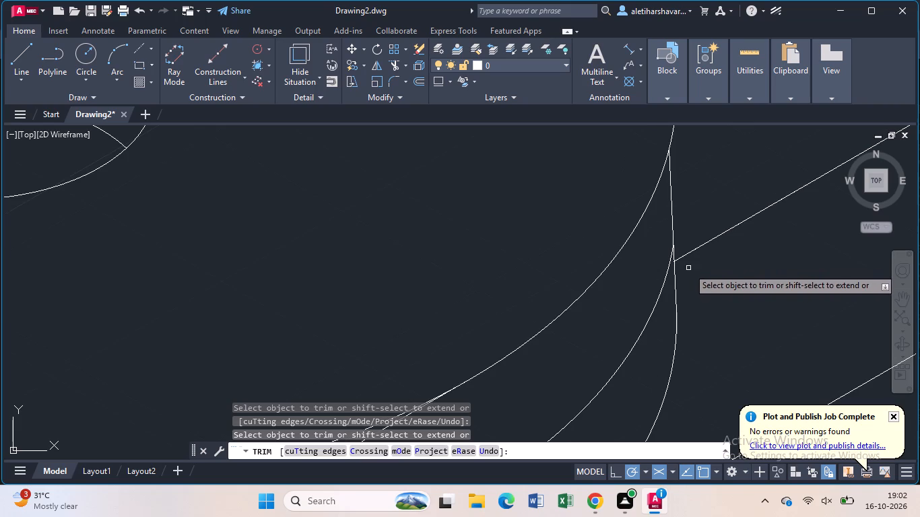
scroll(688, 275, down, 1)
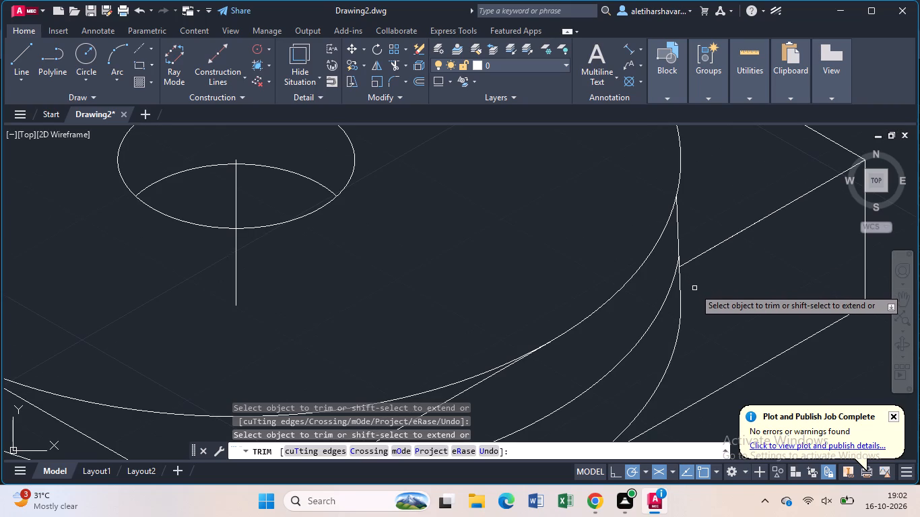
scroll(694, 289, down, 1)
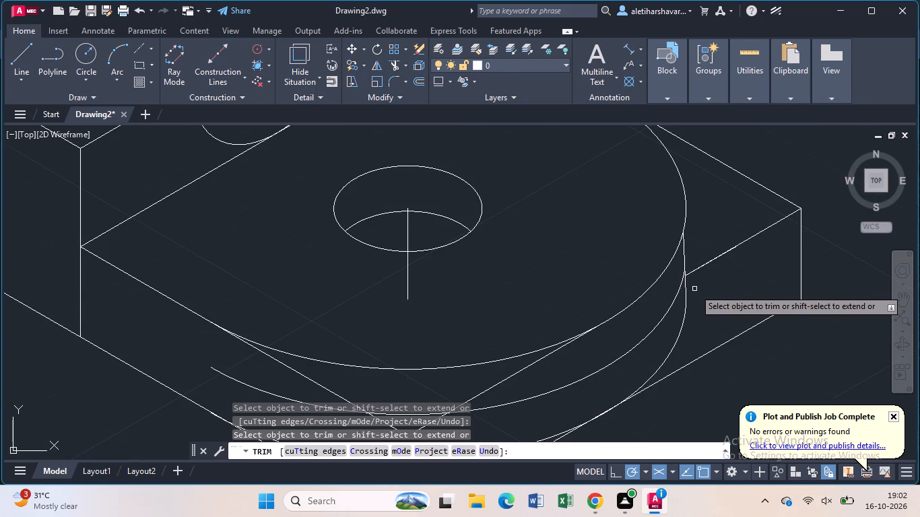
scroll(694, 289, down, 1)
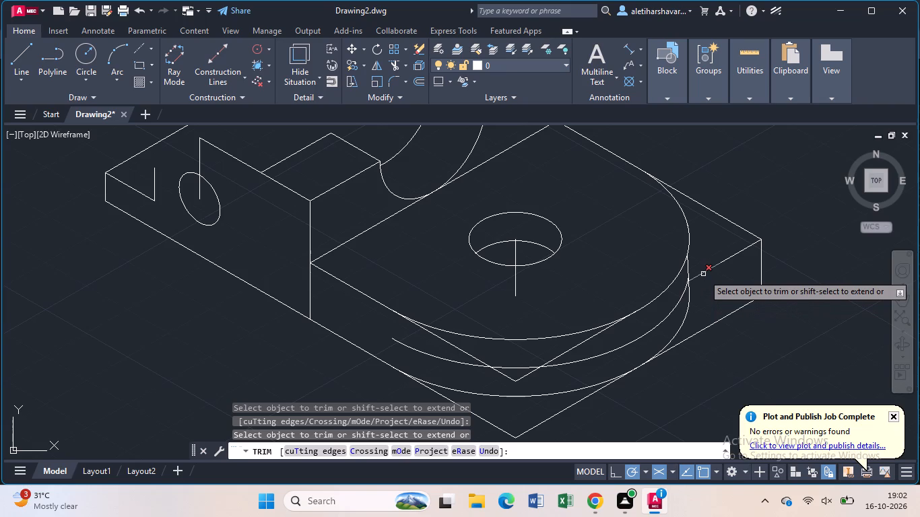
click(703, 274)
click(717, 262)
click(733, 221)
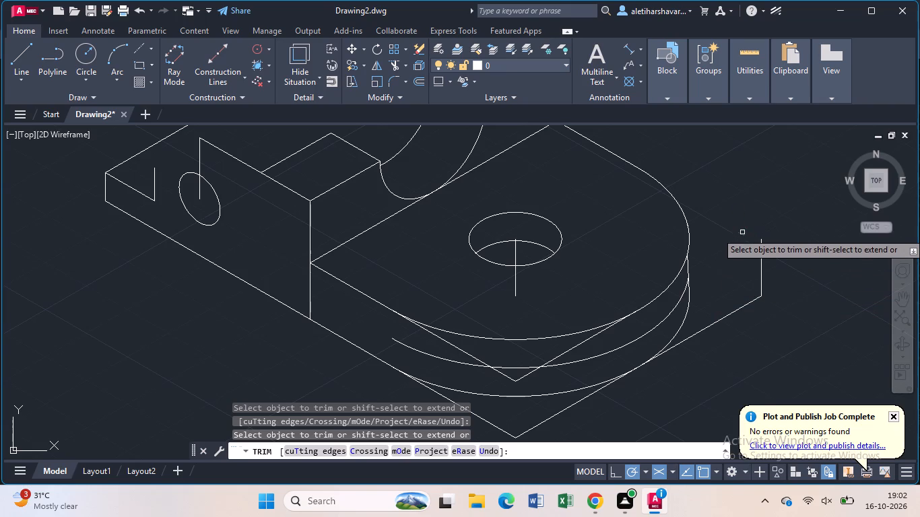
drag(764, 268, 762, 274)
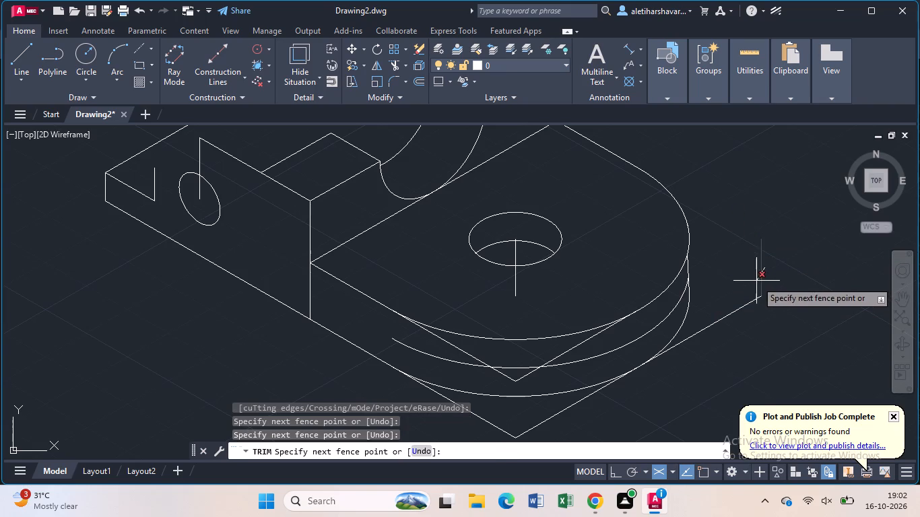
click(756, 281)
click(746, 304)
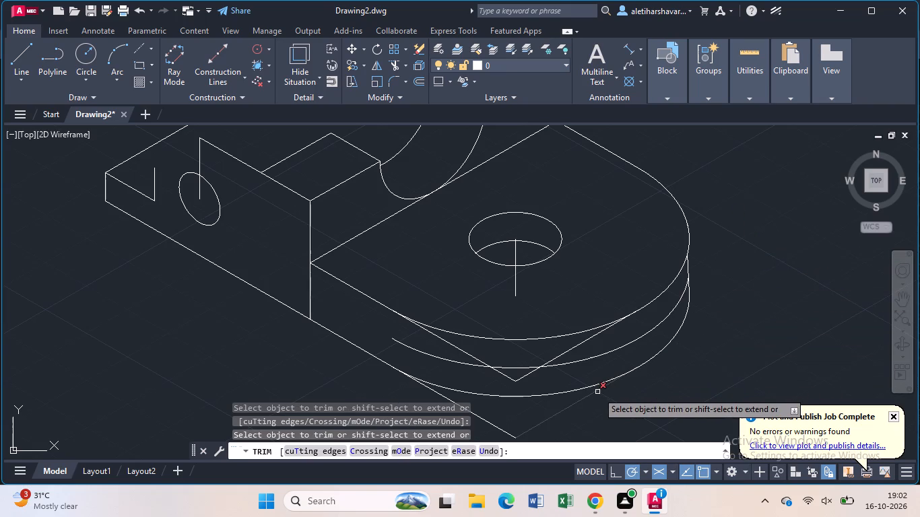
Trim the leftover front corner lines outside and between the radius 30 arcs, along with the middle arc's front end.
click(597, 392)
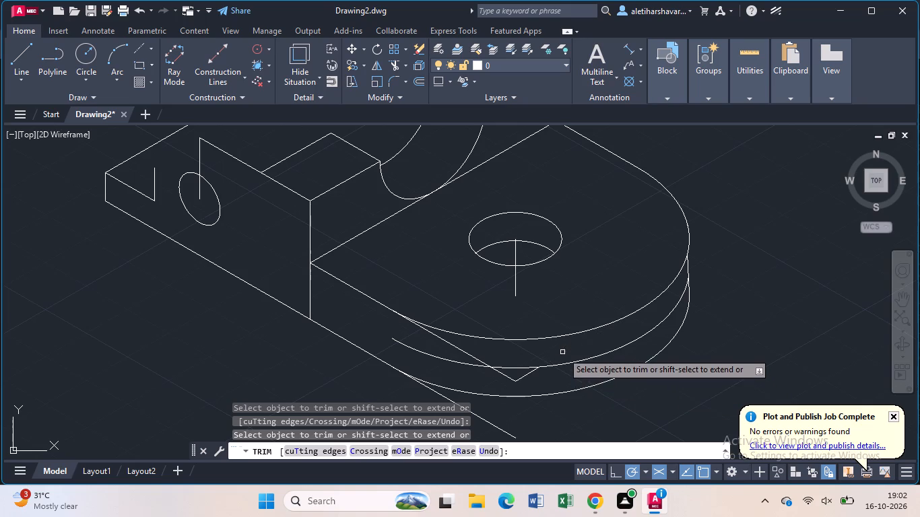
click(562, 352)
click(527, 374)
click(509, 378)
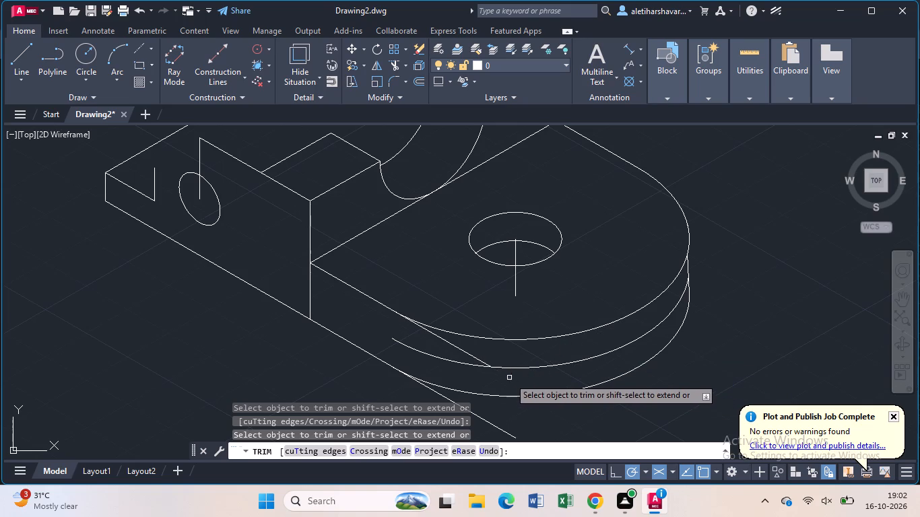
double_click(470, 351)
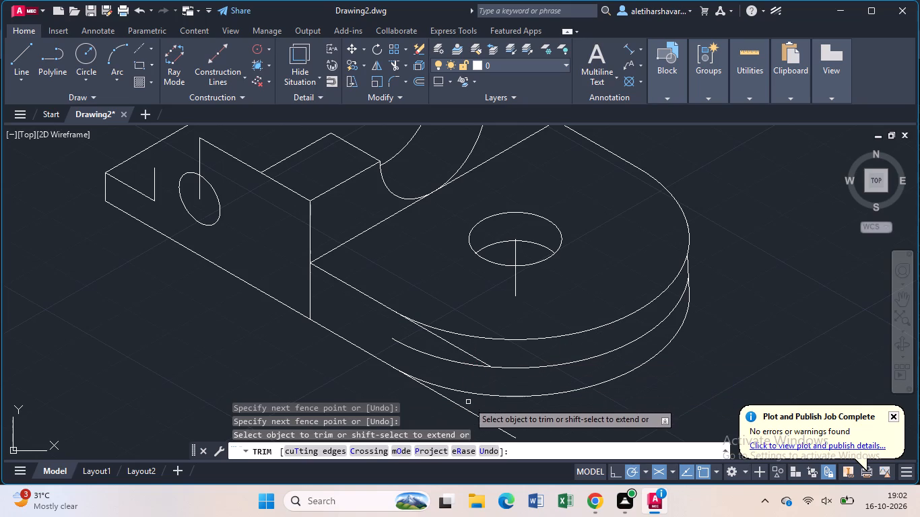
double_click(478, 413)
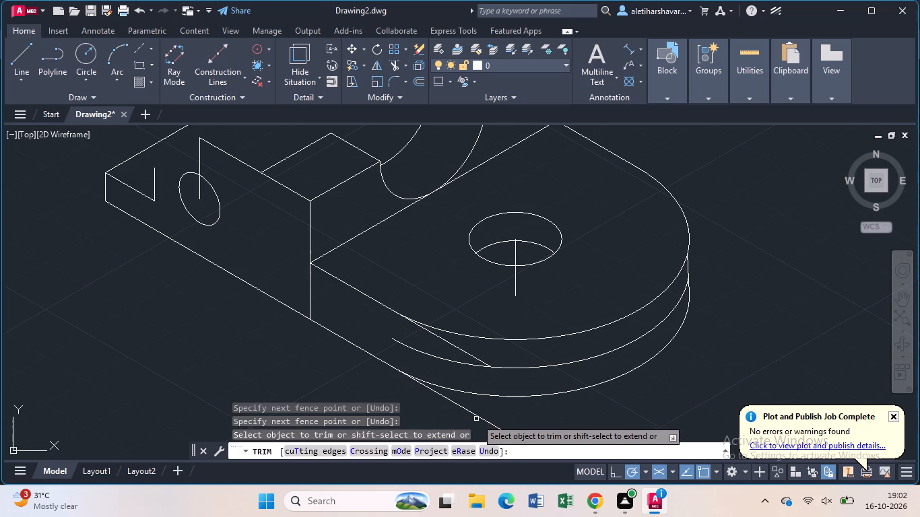
click(477, 417)
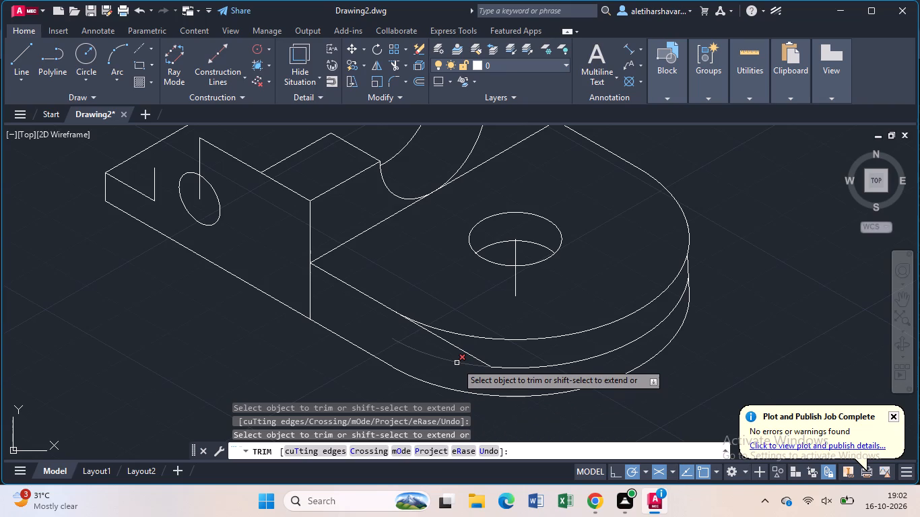
click(457, 363)
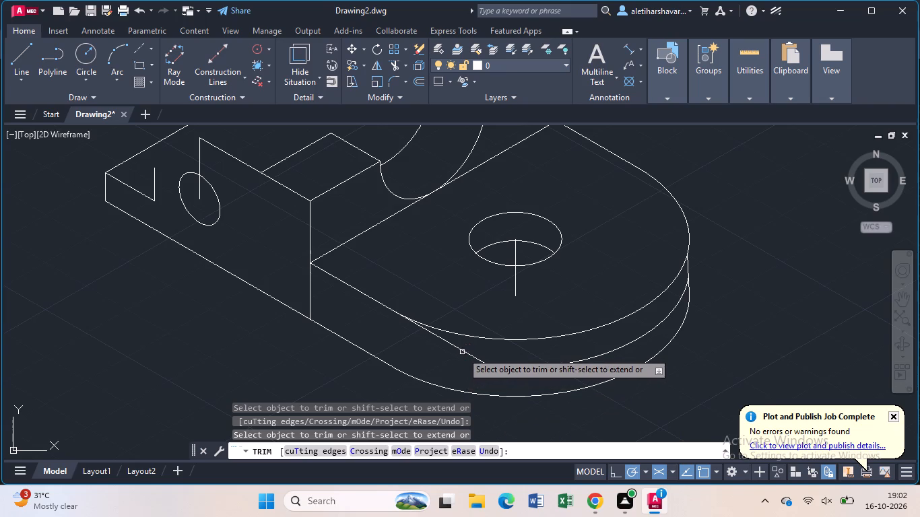
click(463, 352)
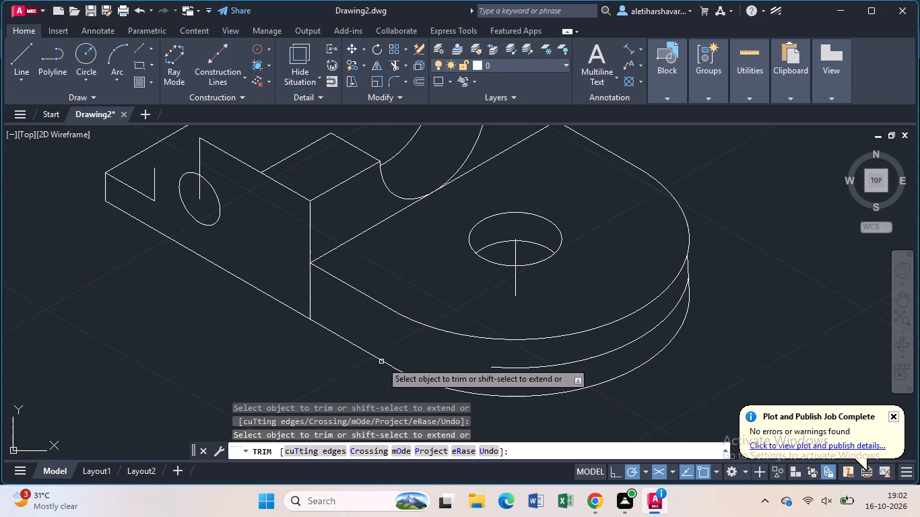
key(Escape)
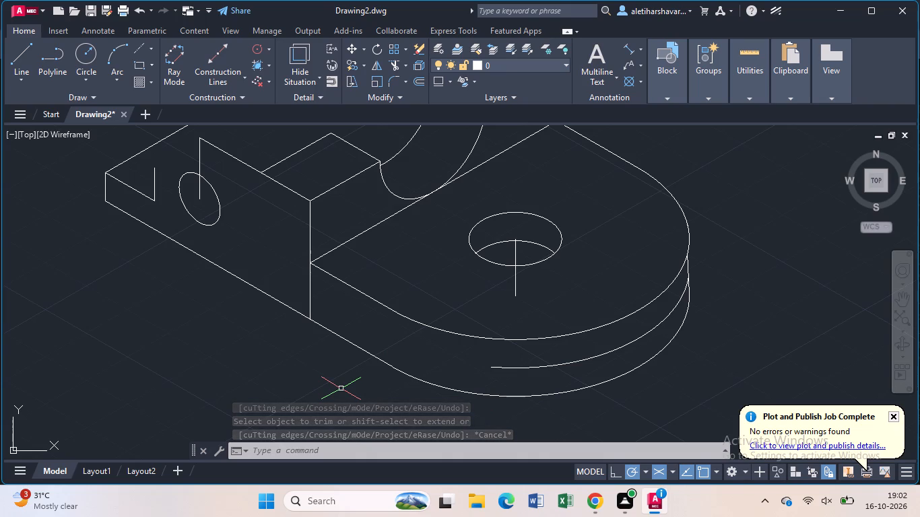
Draw a line from the base top's inner front corner 10 units along the 30° edge, continuing about 65 units at 330° past the arcs.
key(l)
key(Return)
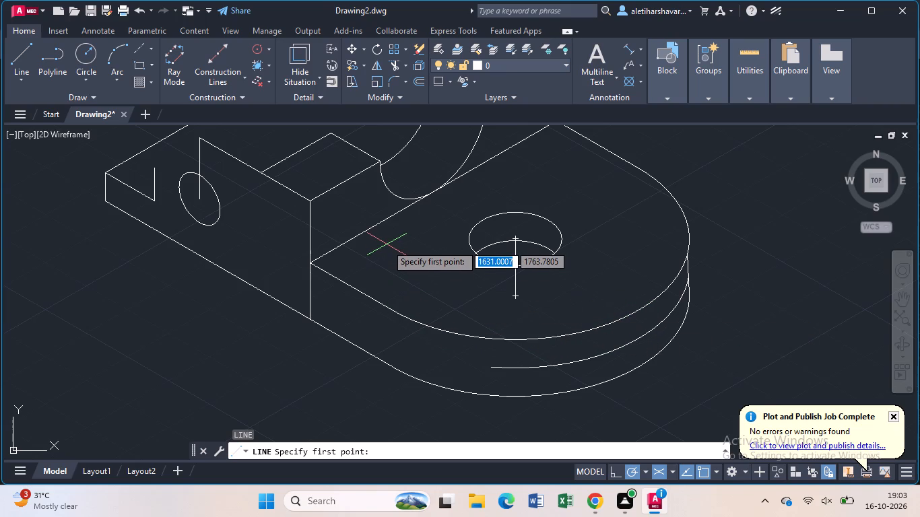
click(314, 262)
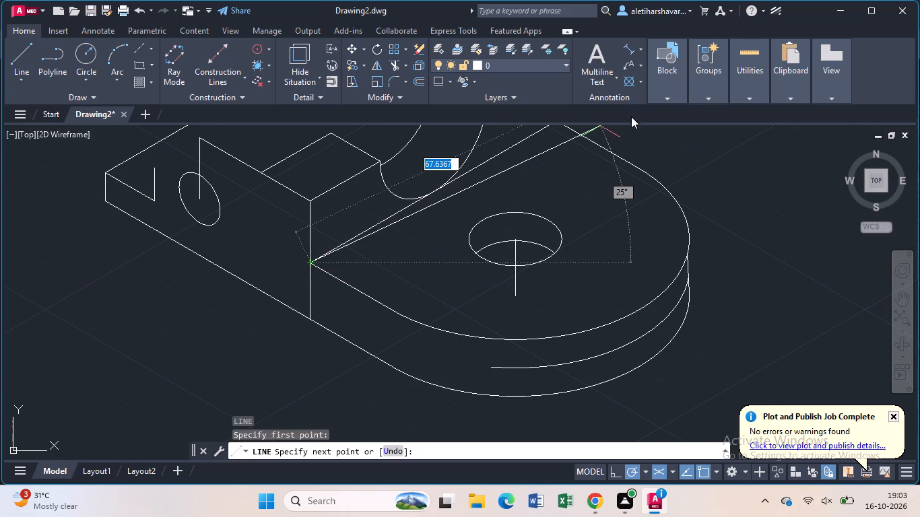
middle_drag(629, 126, 583, 308)
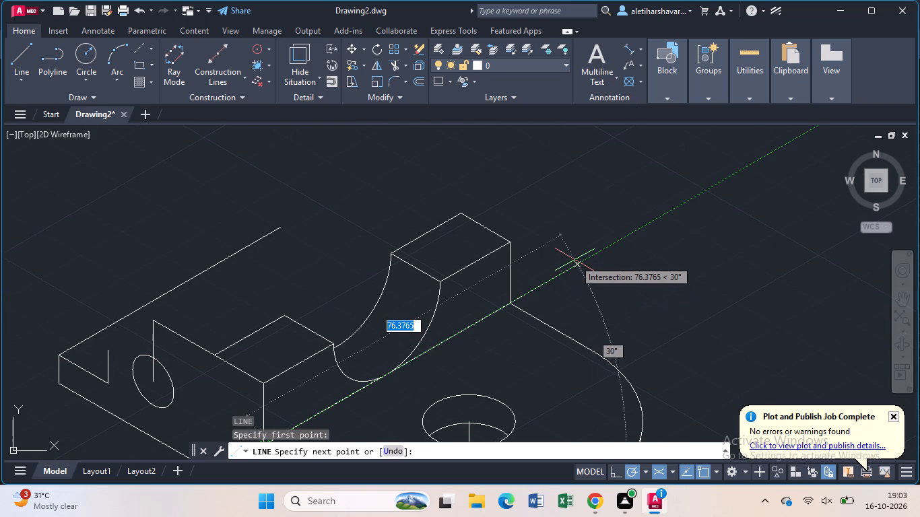
text(10)
key(Return)
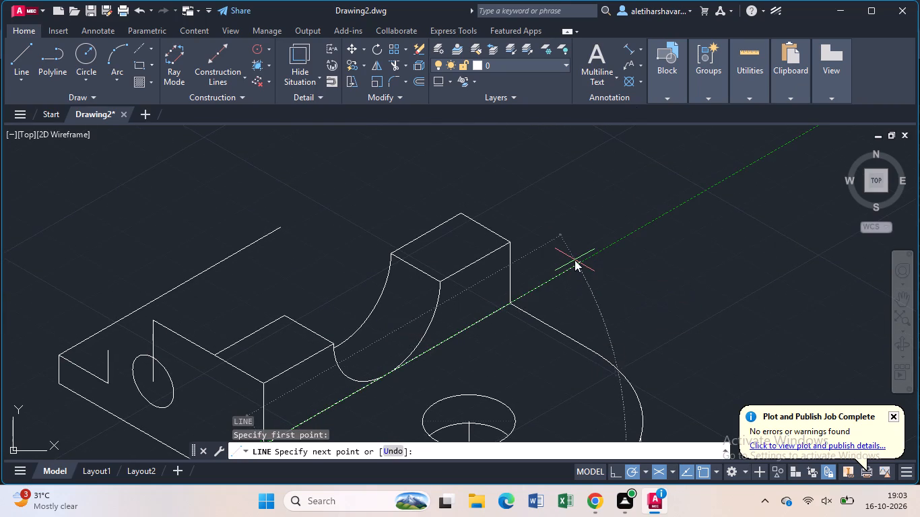
middle_drag(576, 272, 599, 94)
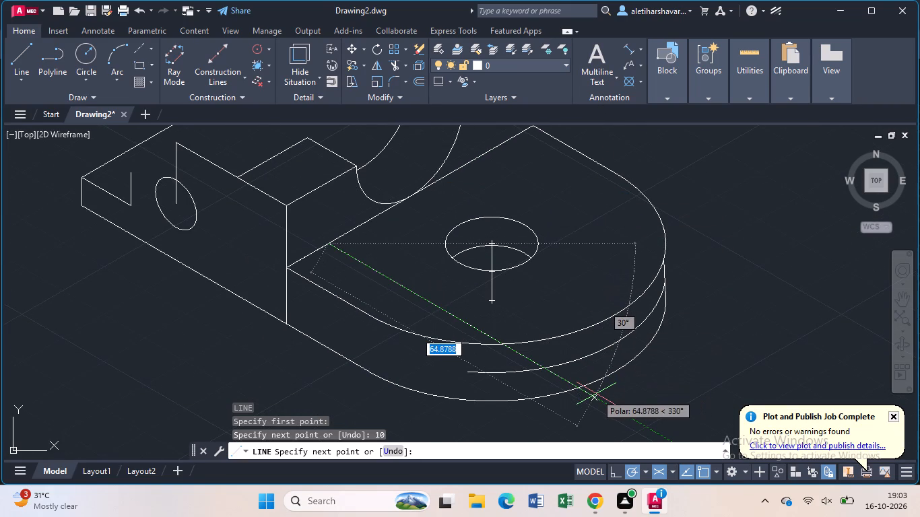
click(596, 394)
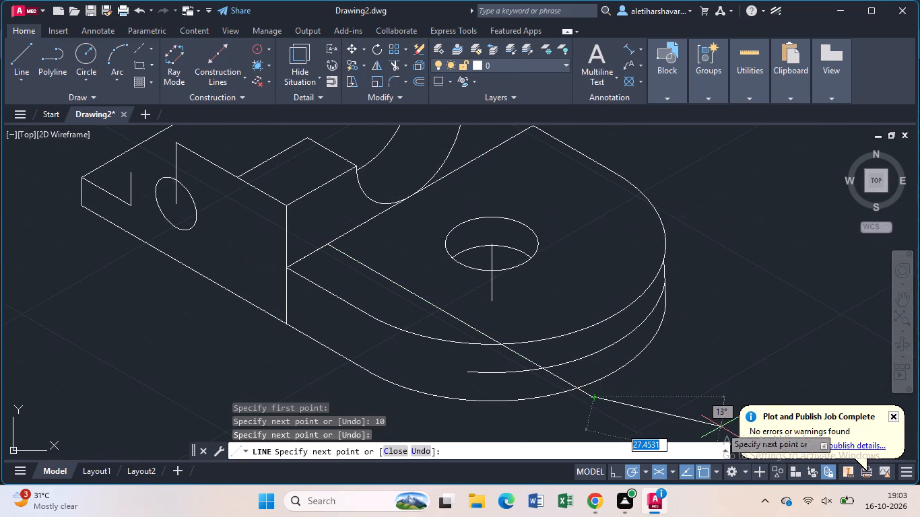
key(Escape)
Trim the 330° line where it extends beyond the upper radius 30 arc.
text(tr)
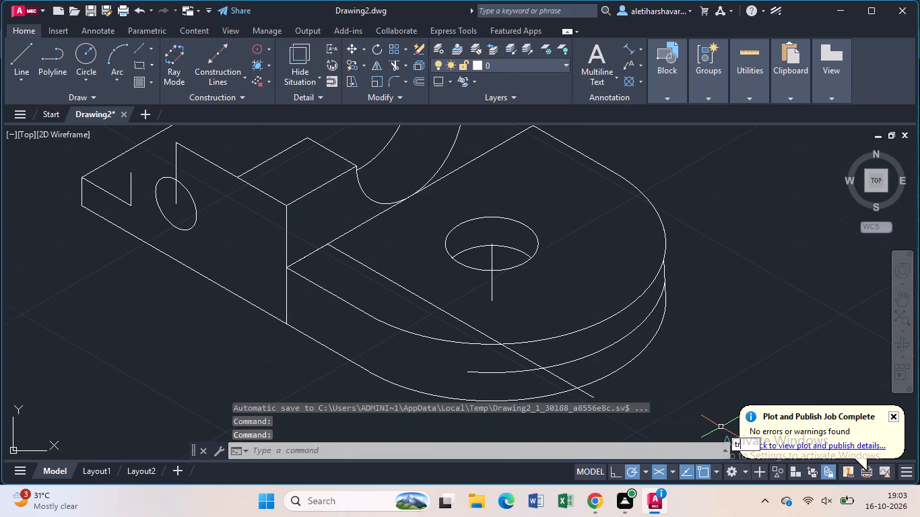
key(Return)
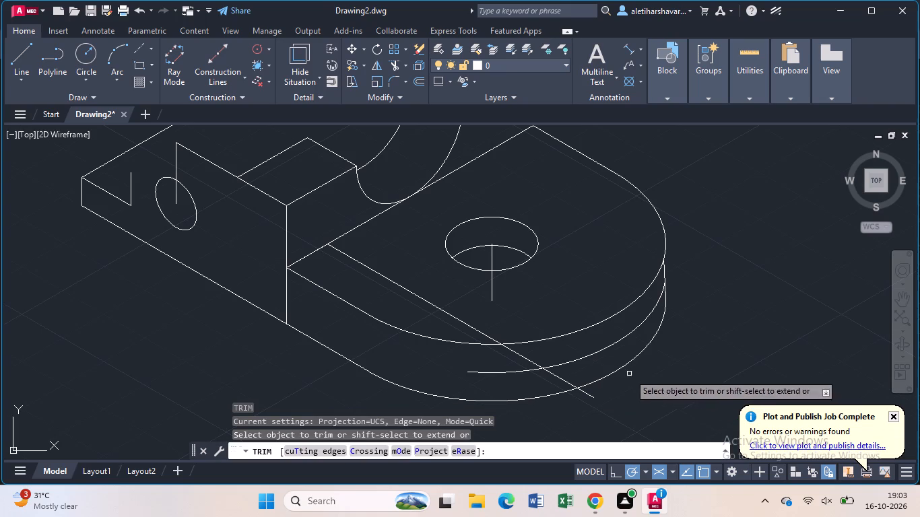
click(521, 355)
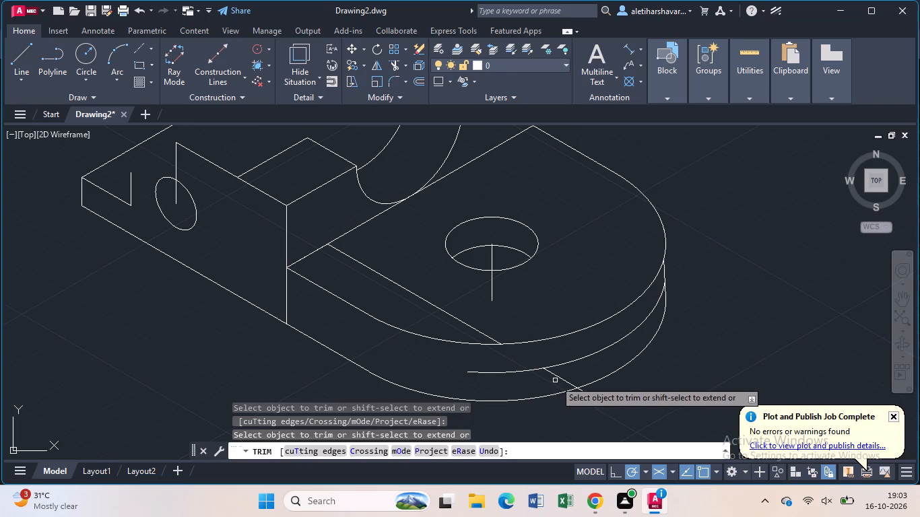
click(558, 378)
click(584, 395)
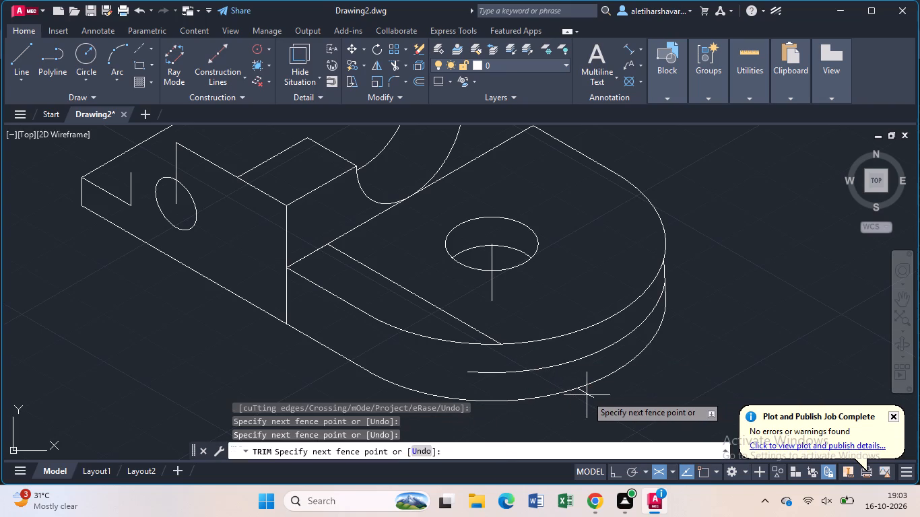
click(595, 394)
key(Escape)
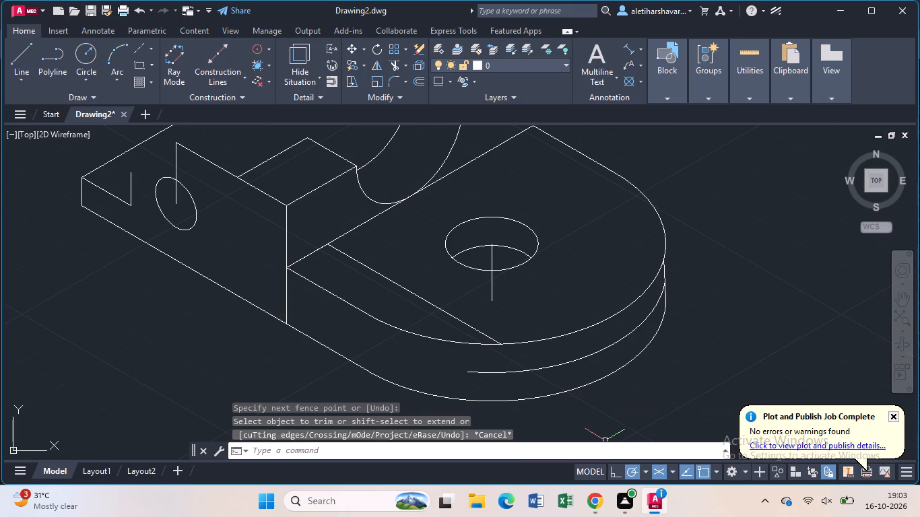
Draw a vertical line about 16 units down from the 330° line's end on the upper radius 30 arc, past the bottom arc.
key(l)
key(Return)
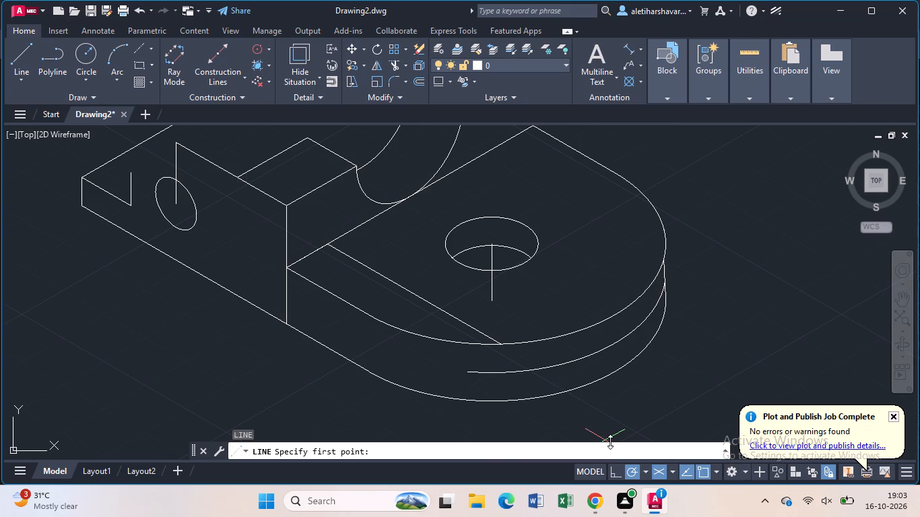
click(503, 345)
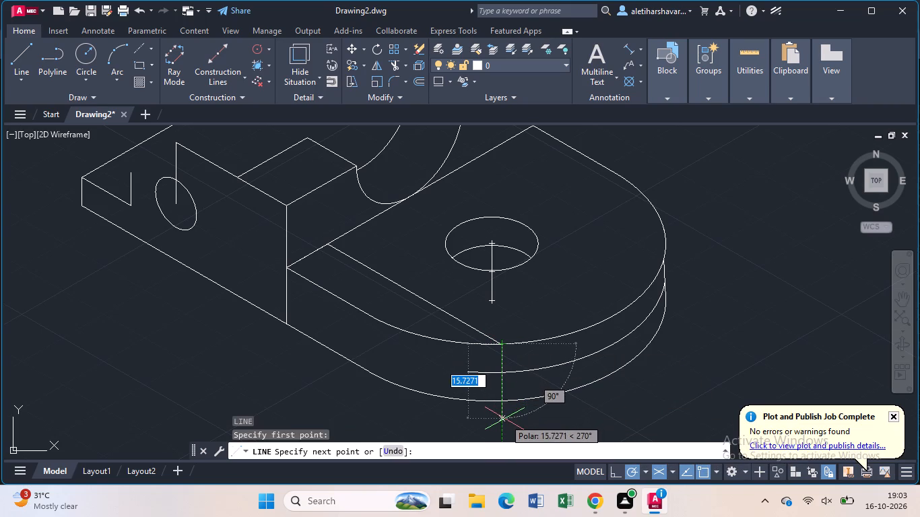
click(504, 419)
key(Escape)
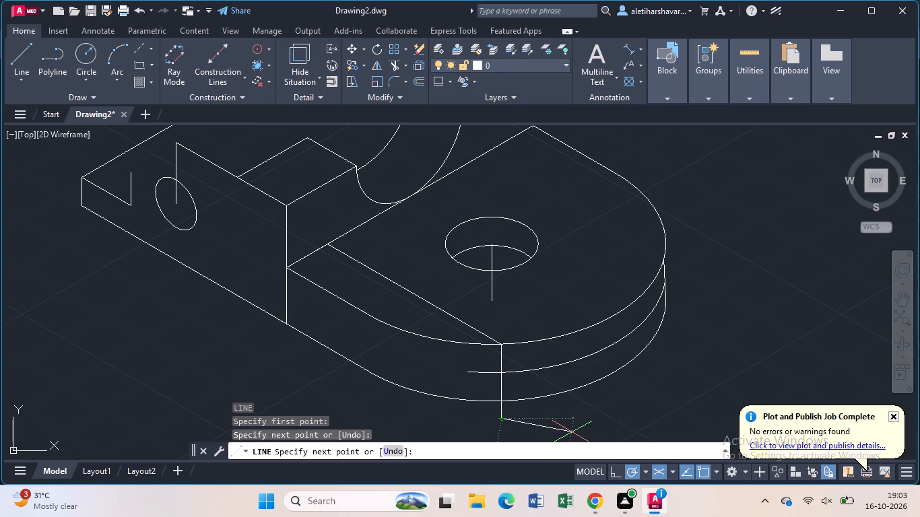
Trim the middle arc's front stub, the vertical line outside the middle and bottom arcs, and the 330° and 10-unit construction lines on the base top.
text(tr)
key(Return)
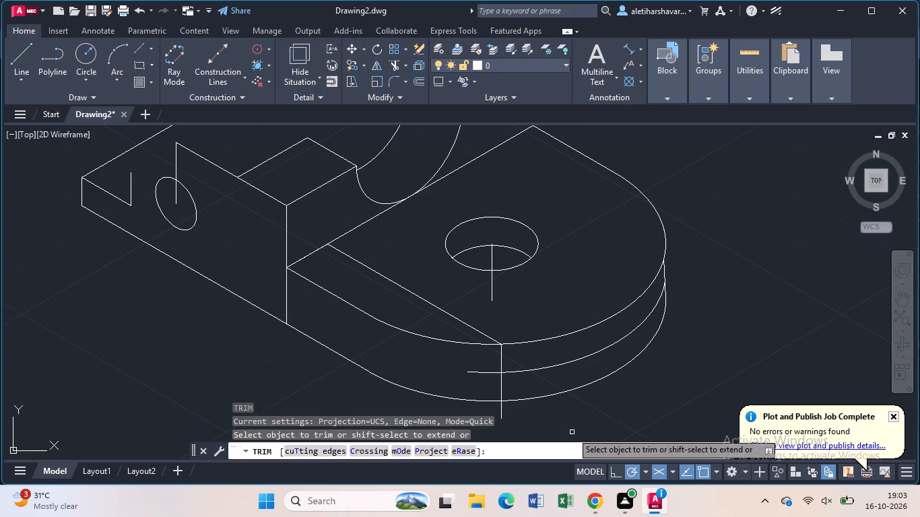
click(487, 372)
click(501, 411)
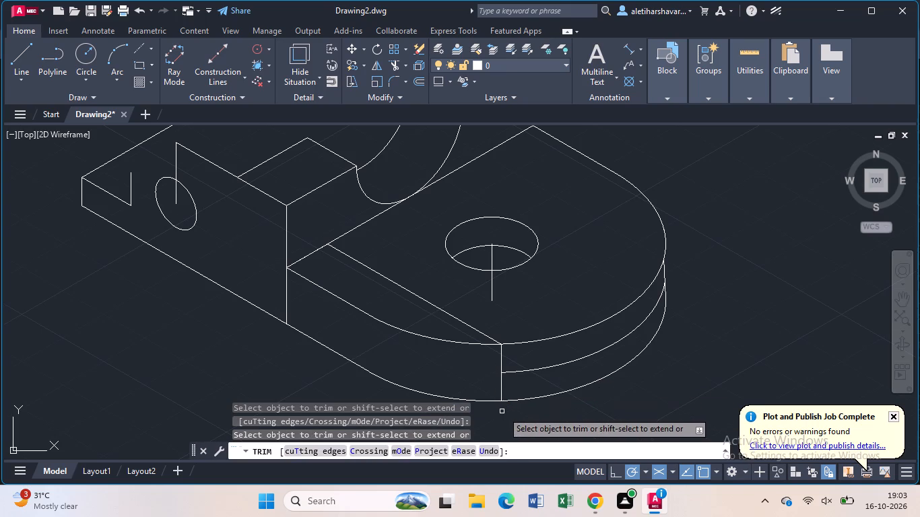
click(502, 362)
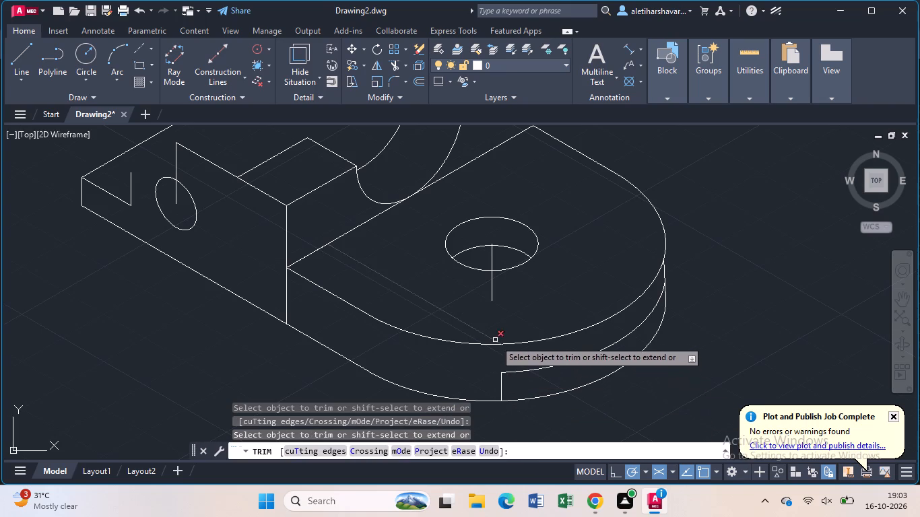
click(494, 337)
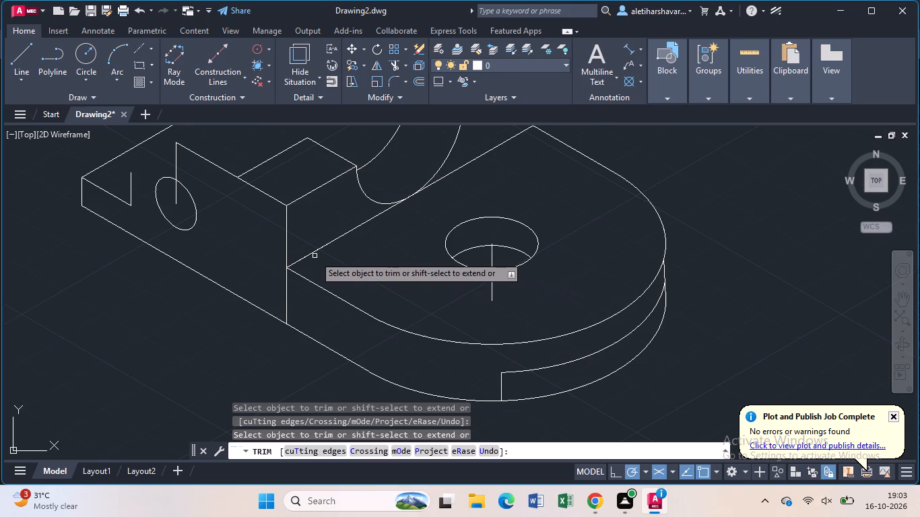
click(313, 254)
key(Escape)
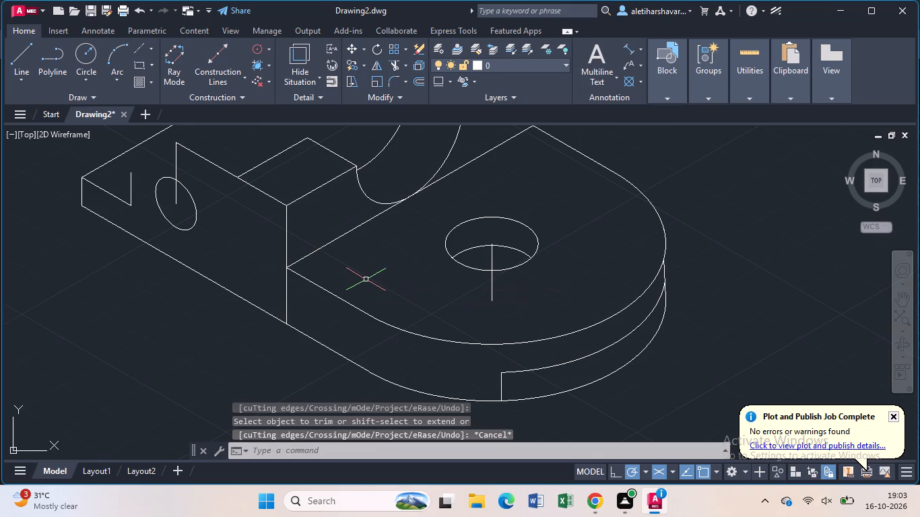
Draw a line from the base top's inner front corner 50 units along the 30° edge, continuing about 53 units at 330° past the arcs.
key(l)
key(Return)
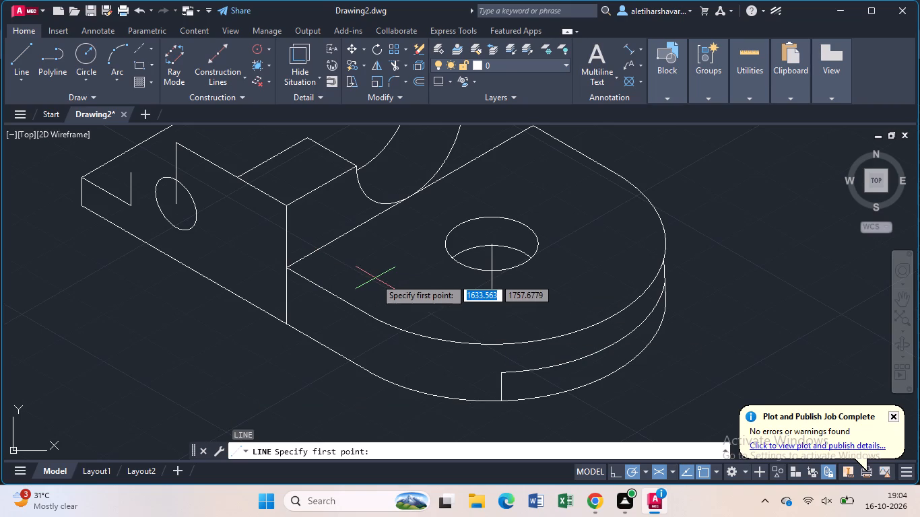
click(290, 270)
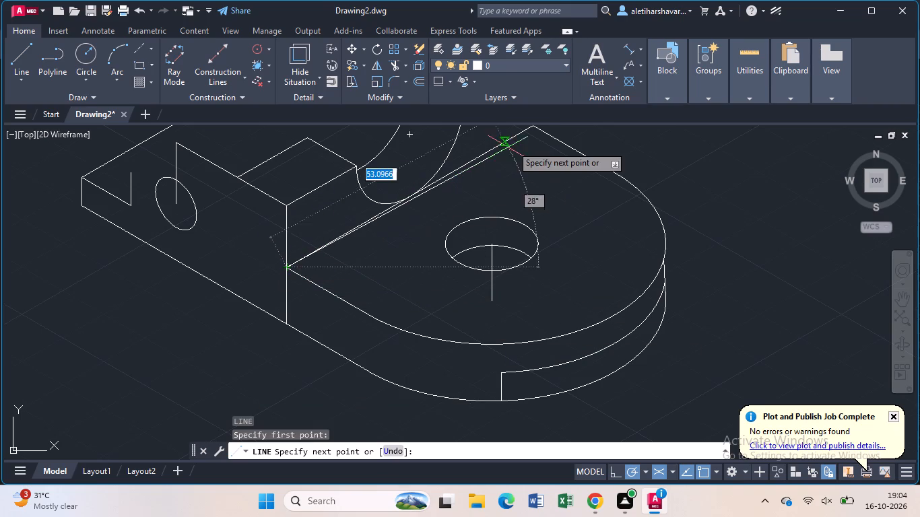
middle_drag(533, 129, 529, 151)
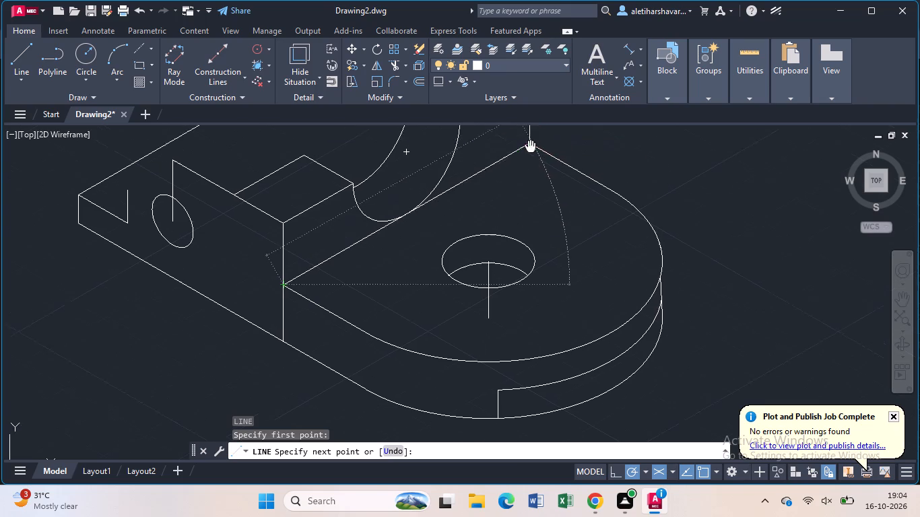
middle_drag(529, 151, 513, 234)
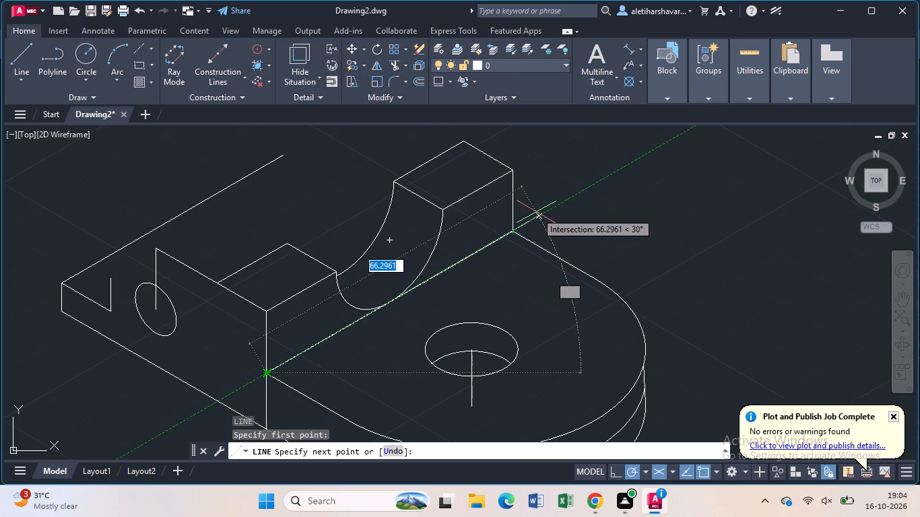
text(50)
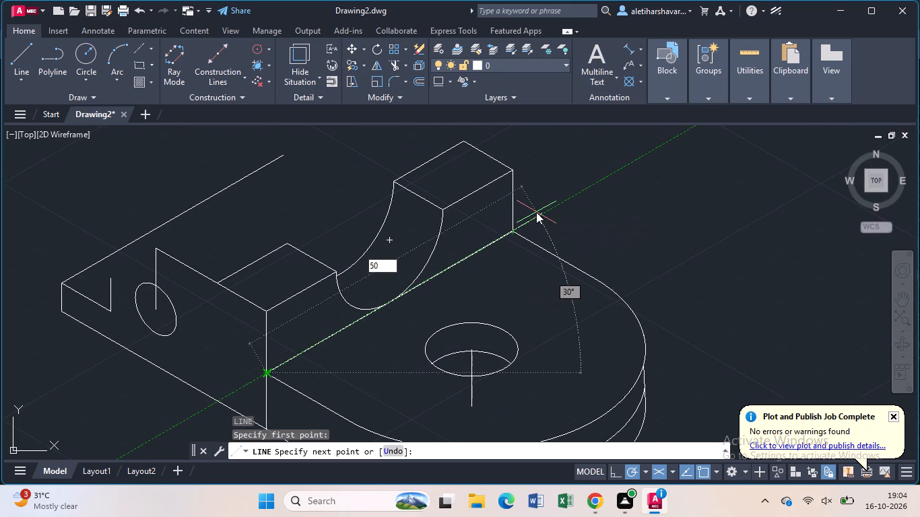
key(Return)
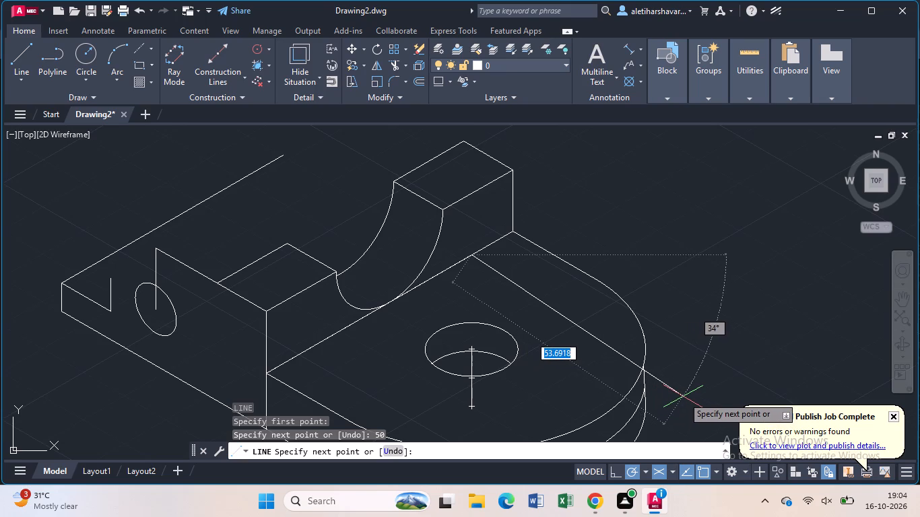
middle_drag(683, 396, 664, 354)
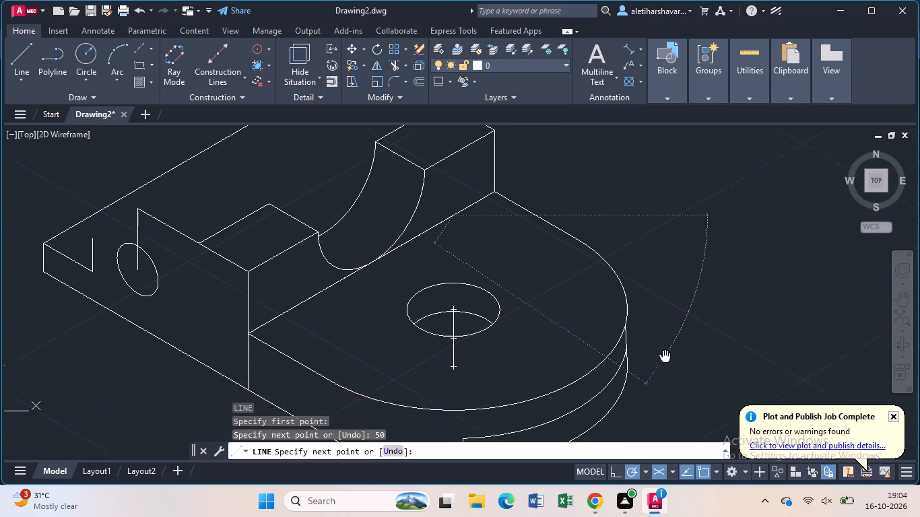
middle_drag(664, 354, 639, 286)
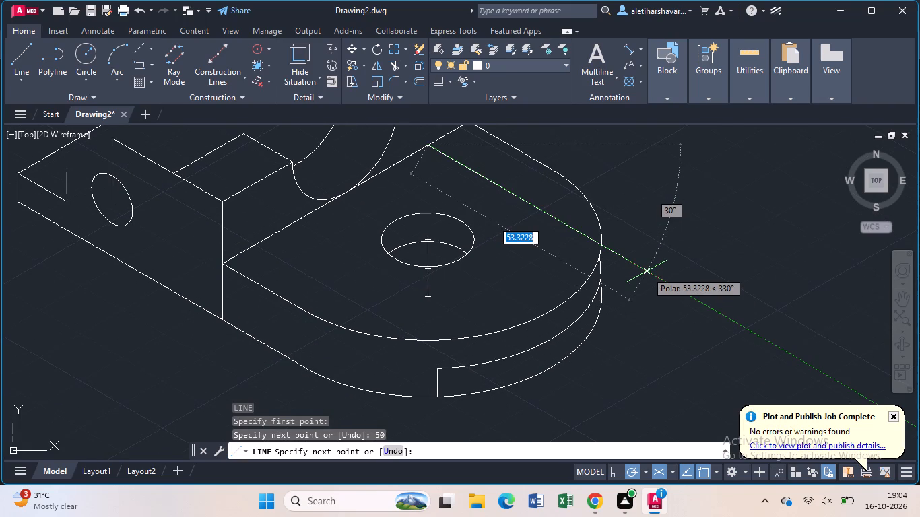
click(647, 271)
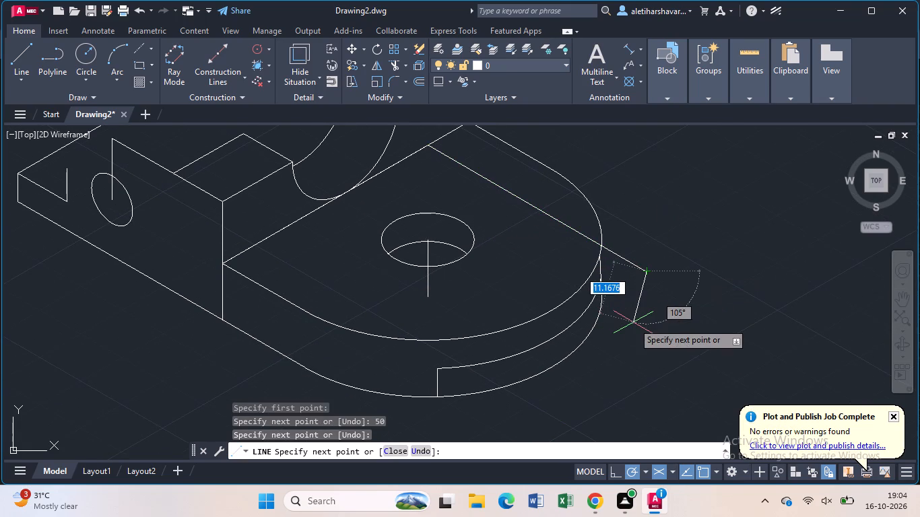
key(Escape)
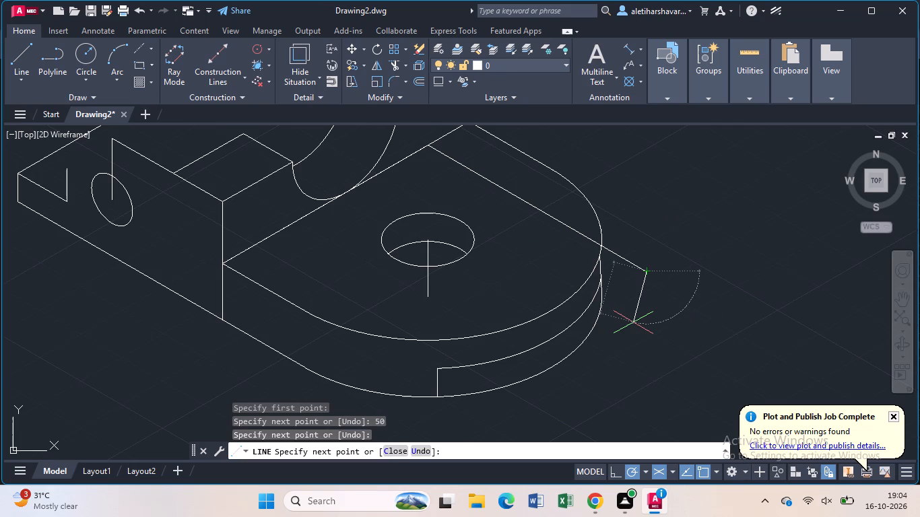
Trim the new 330° line where it extends beyond the upper radius 30 arc.
text(tr)
key(Return)
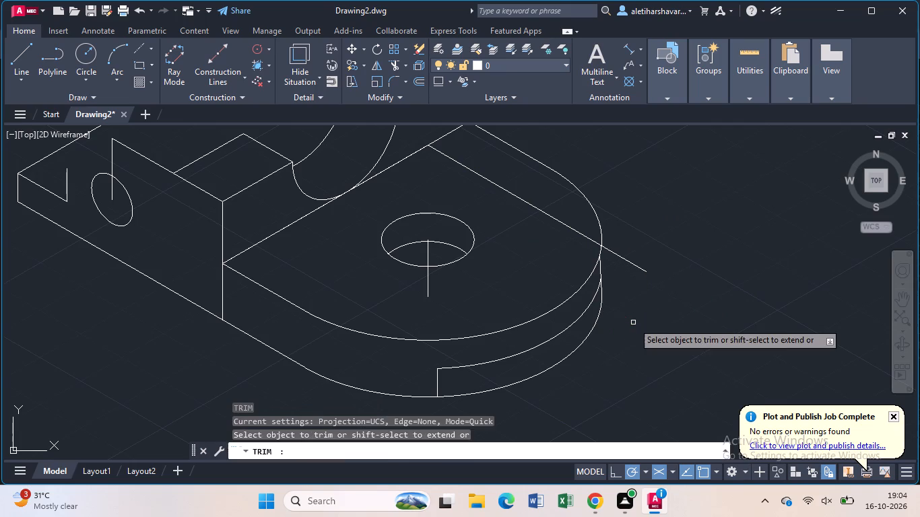
click(626, 259)
key(l)
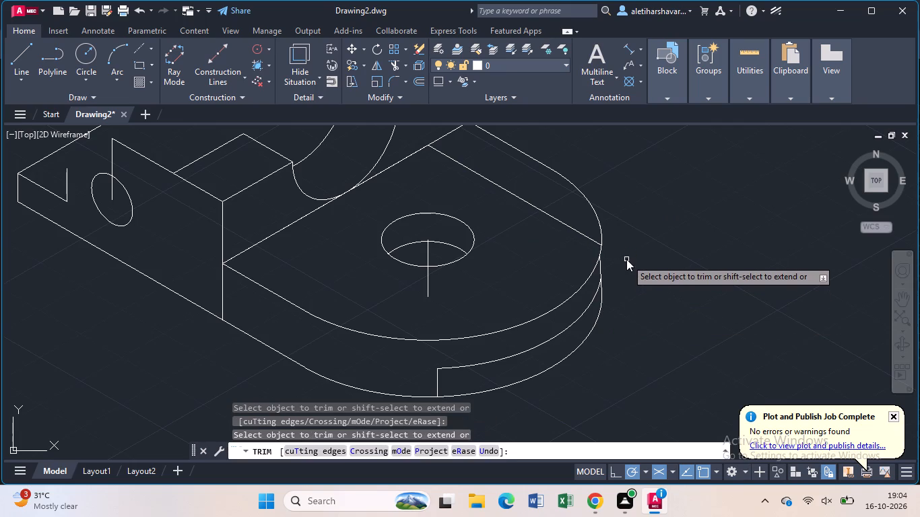
key(Return)
key(Escape)
Draw a vertical line about 29 units down from the trimmed 330° line's end on the upper arc, past the bottom arc.
key(l)
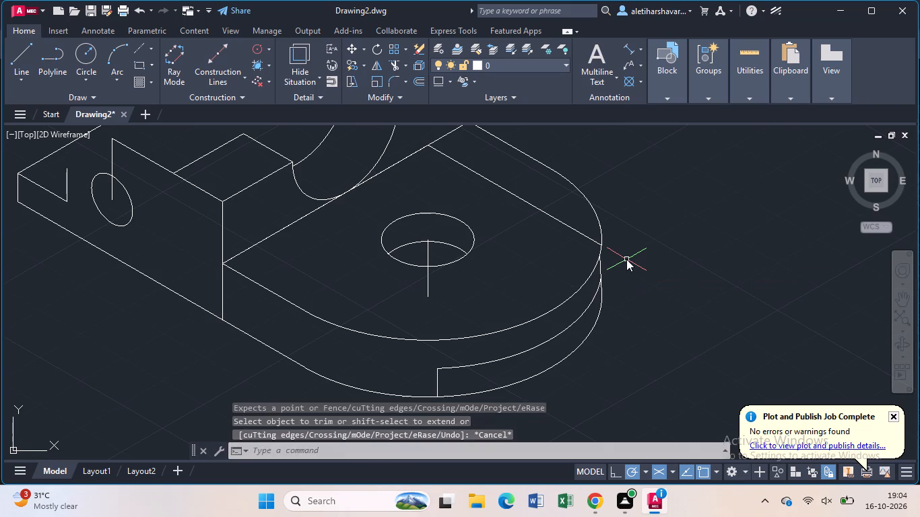
key(Return)
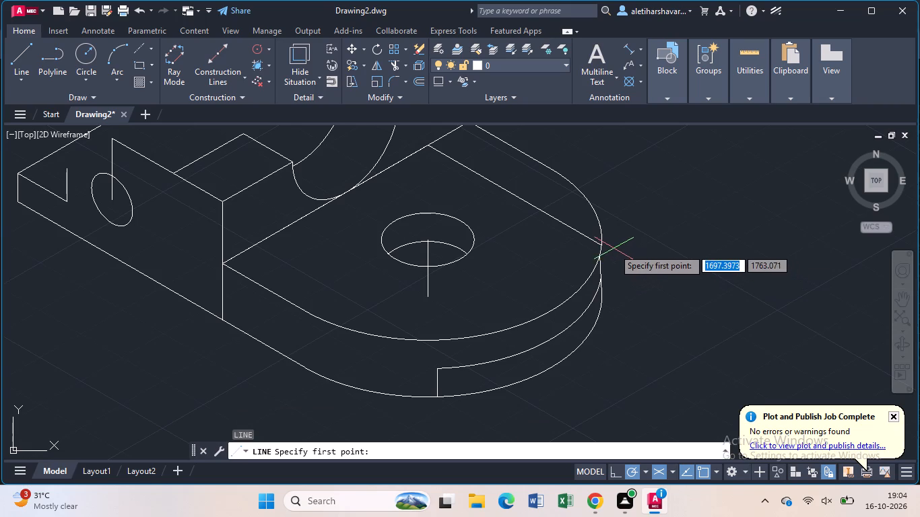
click(597, 248)
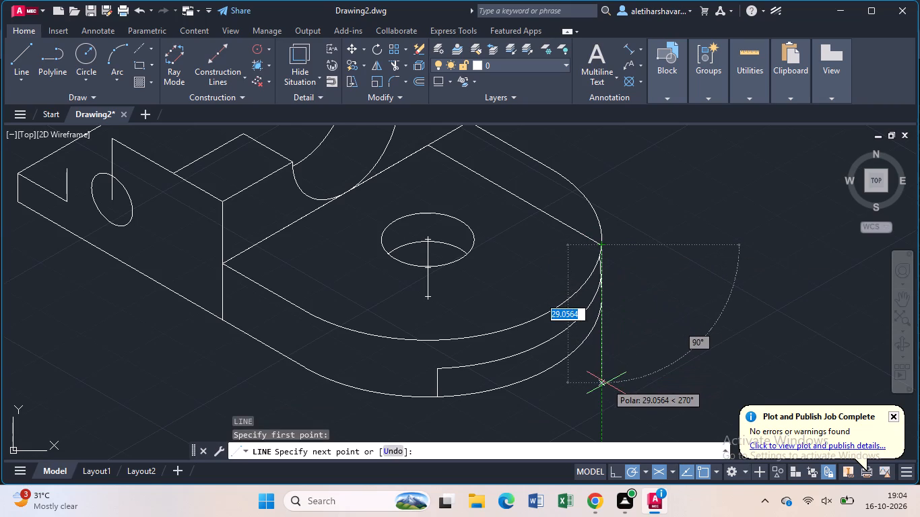
click(606, 383)
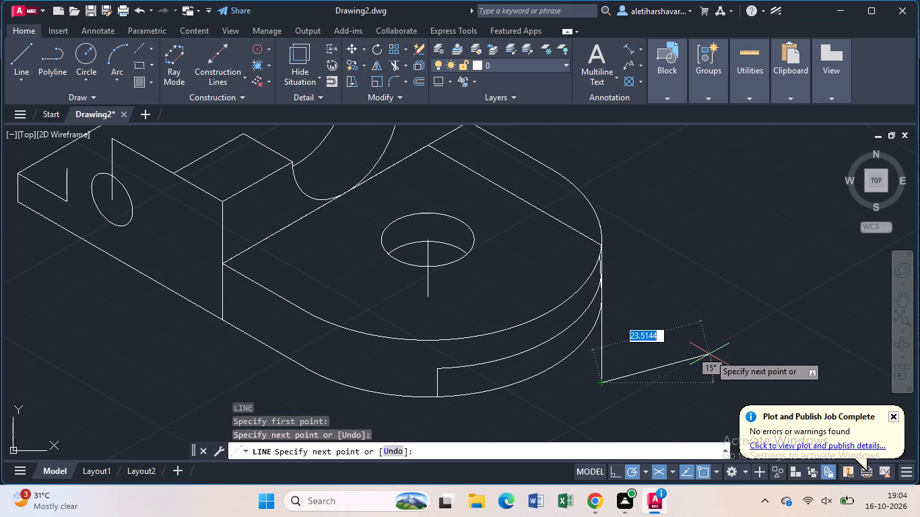
key(Escape)
Trim the new vertical line's excess at the bottom arc and the leftover slanted edge pieces beside it between the arcs.
text(tr)
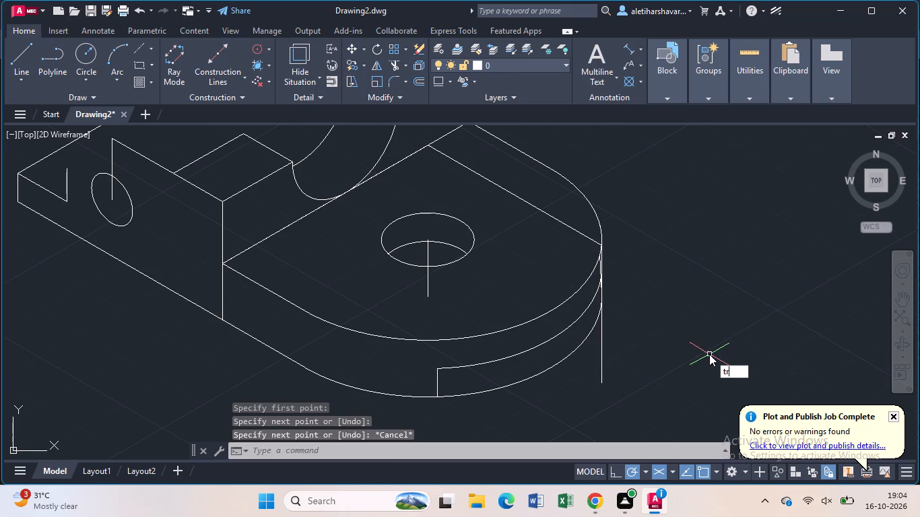
key(Return)
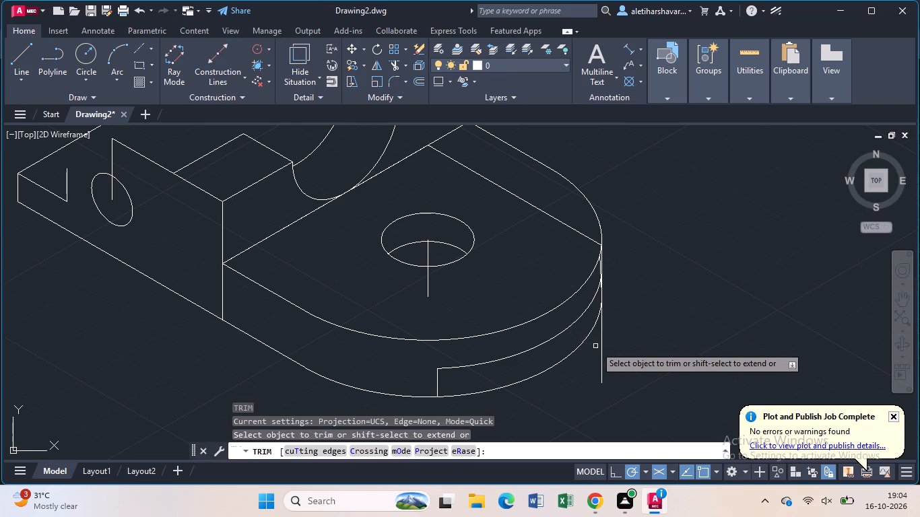
click(601, 351)
scroll(601, 332, up, 2)
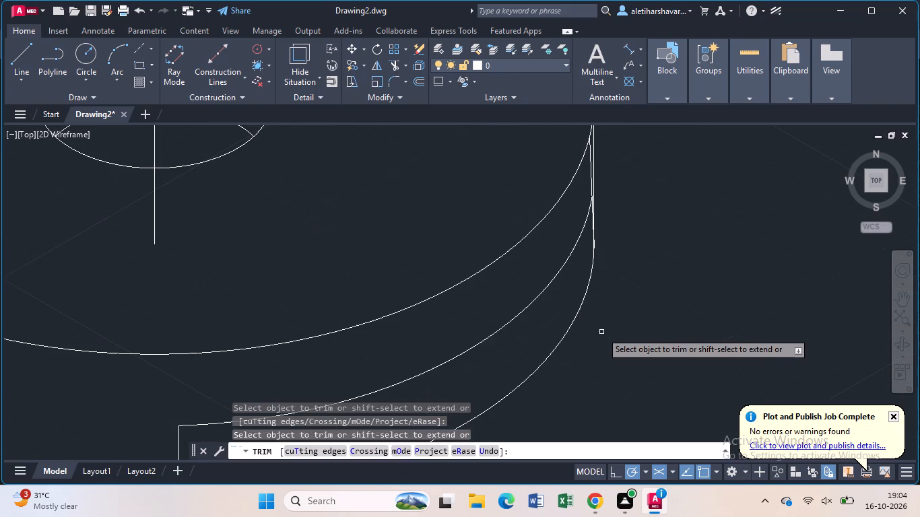
click(589, 170)
scroll(606, 261, up, 2)
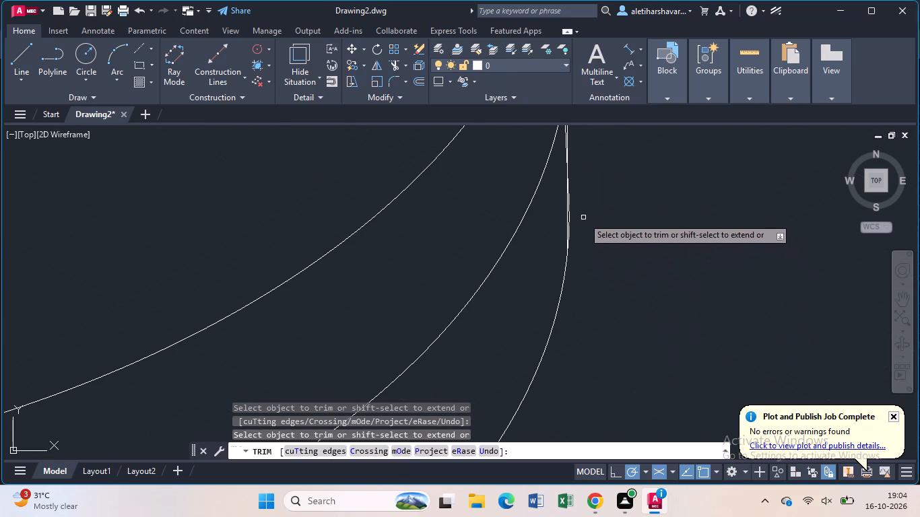
click(567, 221)
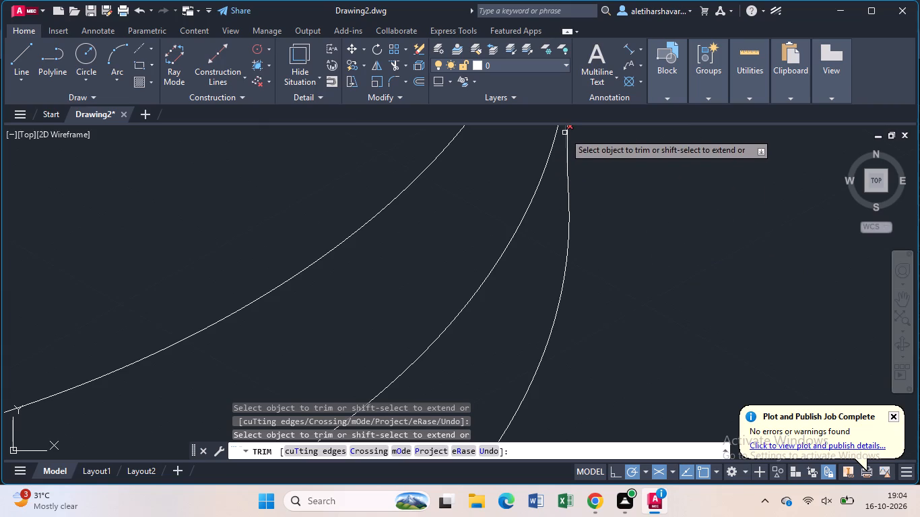
click(564, 133)
middle_drag(609, 223, 649, 347)
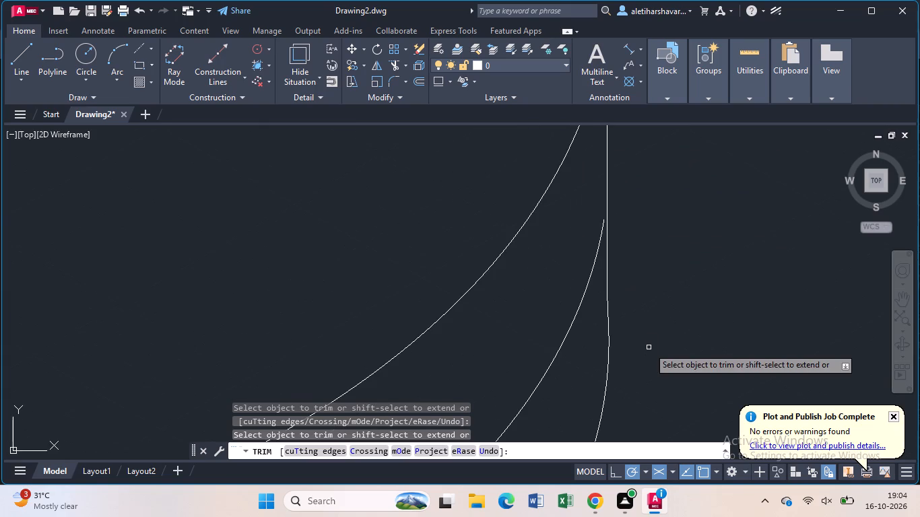
scroll(649, 347, down, 1)
key(Escape)
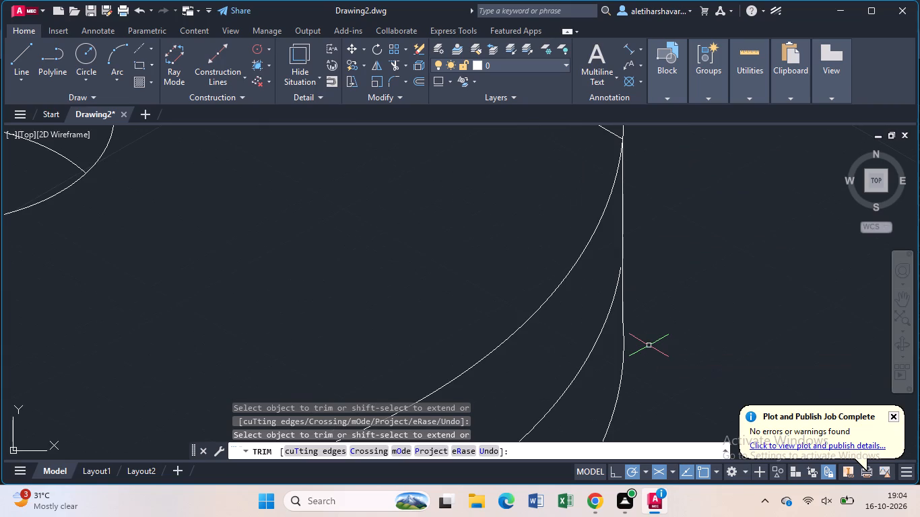
Extend the middle radius 30 arc's far end to meet the new vertical line.
text(ex)
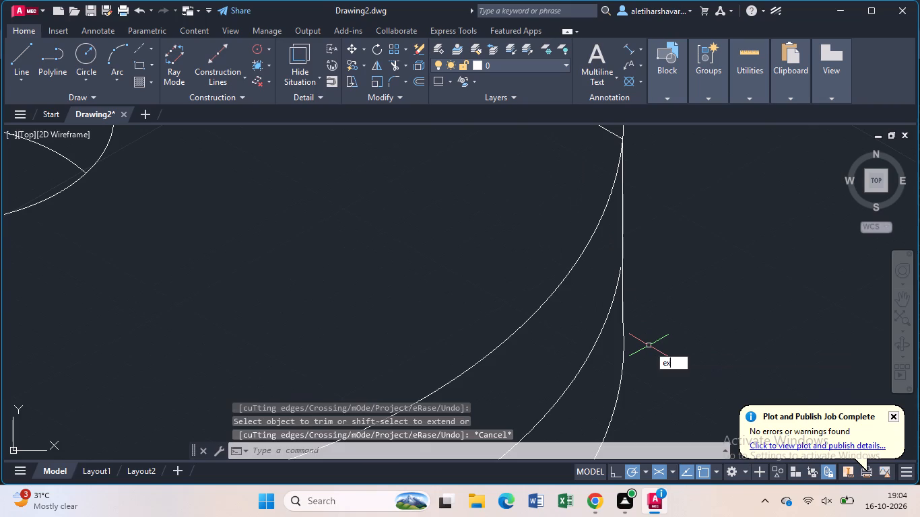
key(Return)
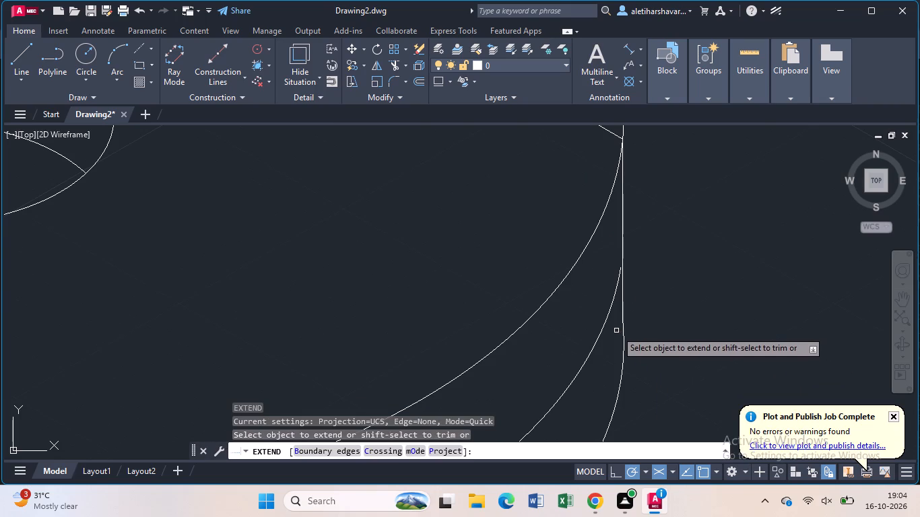
click(611, 309)
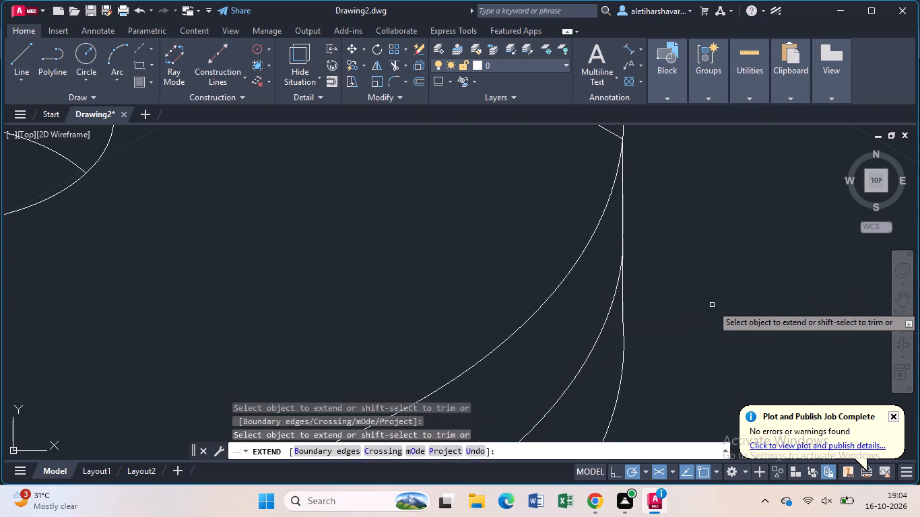
scroll(714, 331, down, 2)
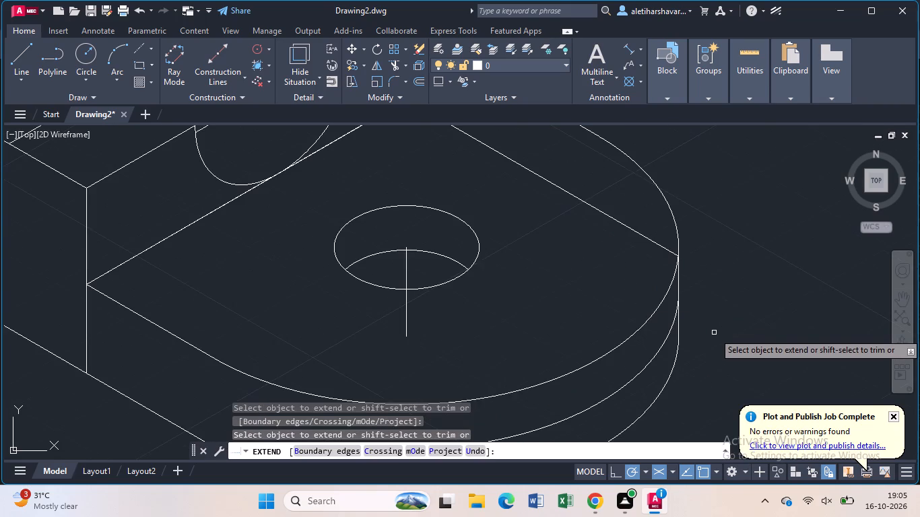
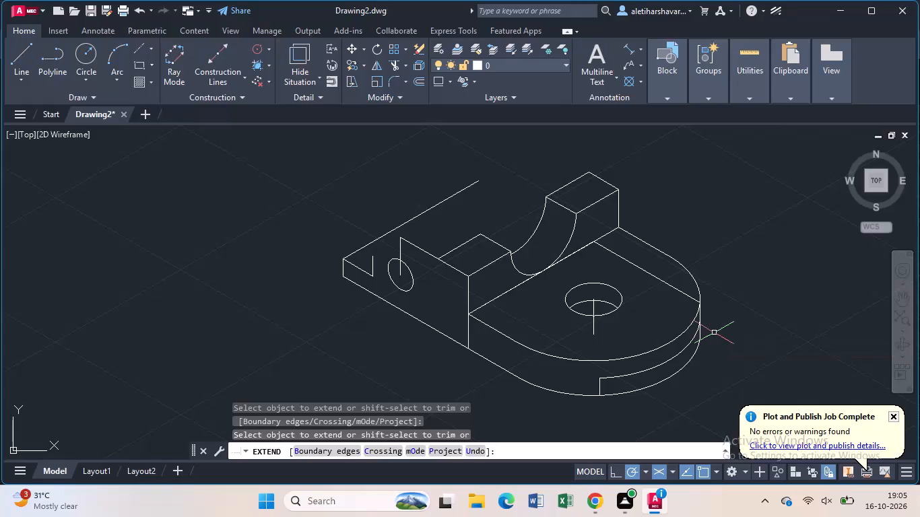
Trim the leftover 330° line across the base's top face and the overlapping edge pieces along the foot of the stepped block.
text(tr)
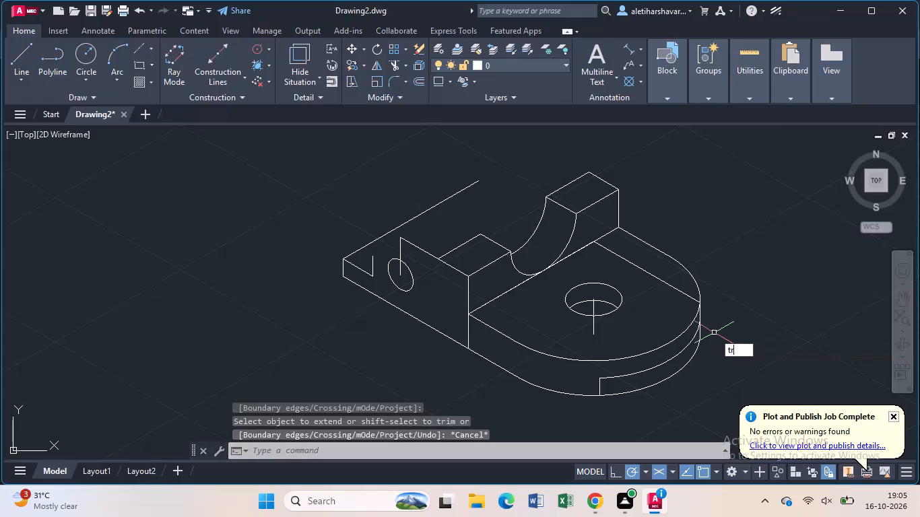
key(Return)
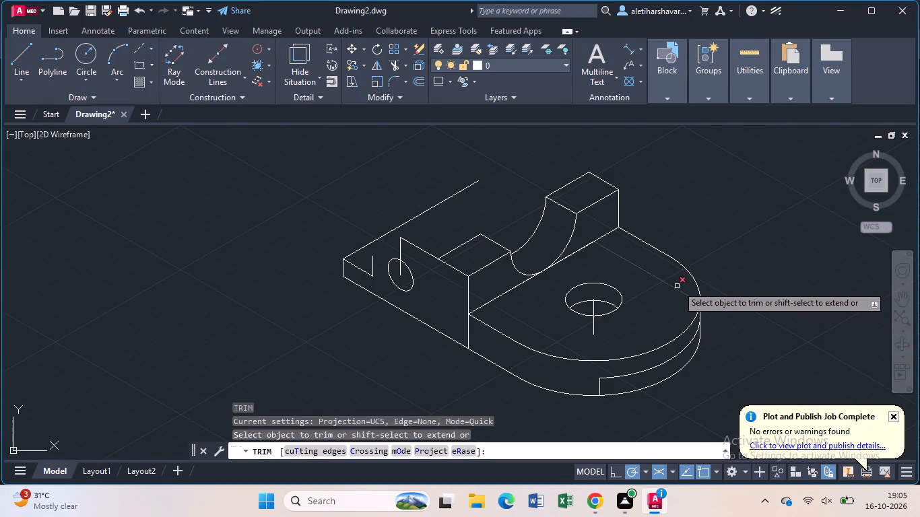
click(678, 285)
click(677, 295)
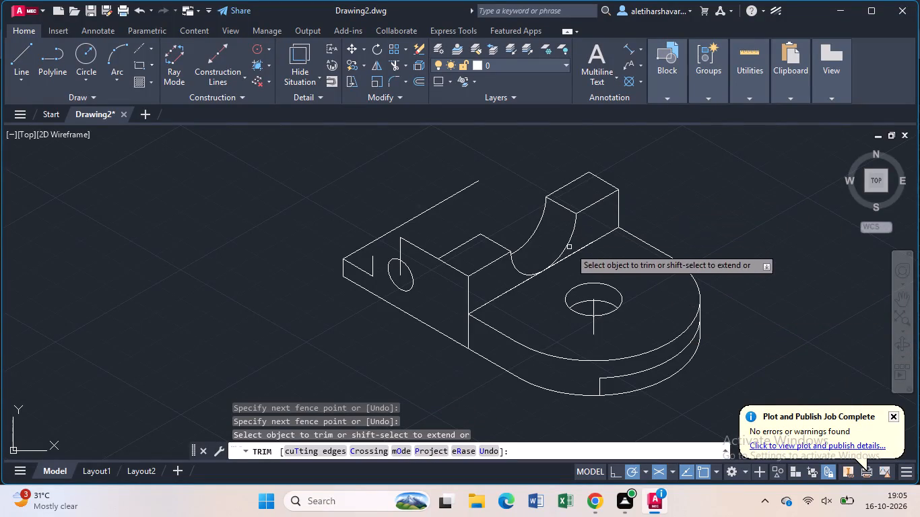
click(579, 250)
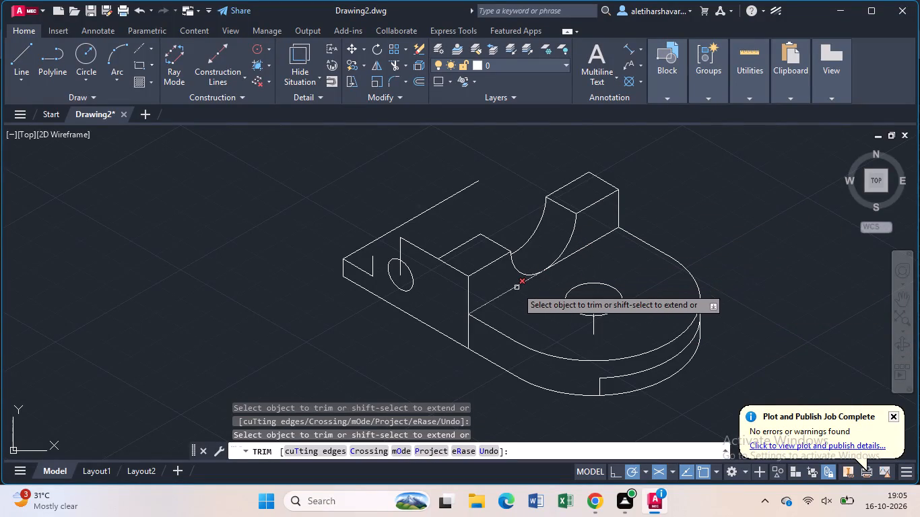
click(517, 287)
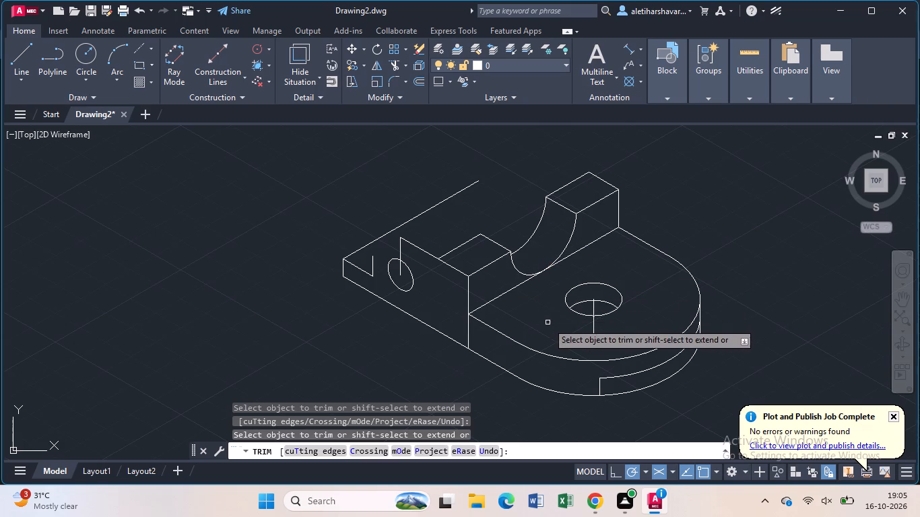
Trim away the vertical construction line running through the radius 8 base hole.
click(593, 326)
click(595, 307)
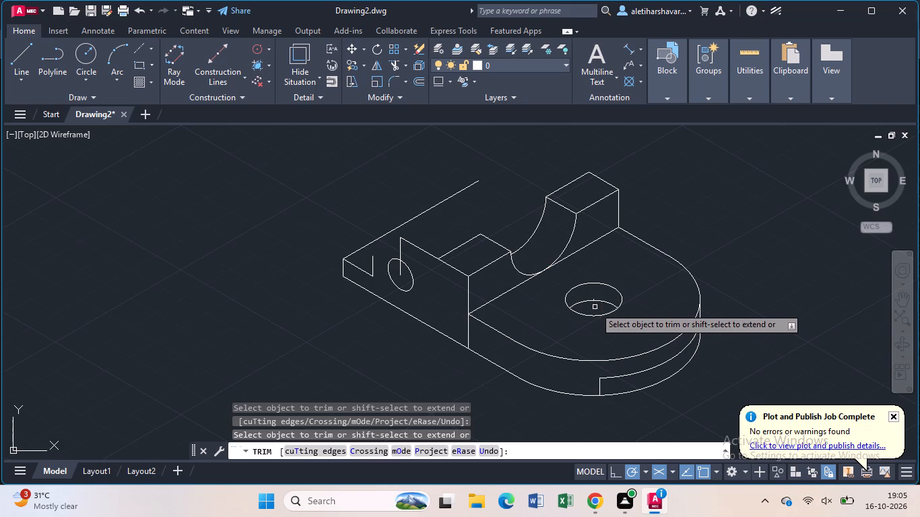
click(595, 298)
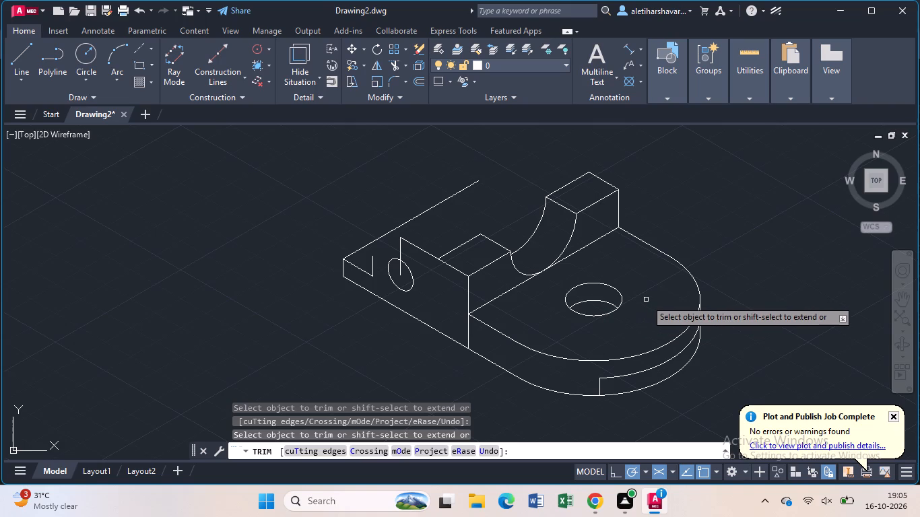
key(Escape)
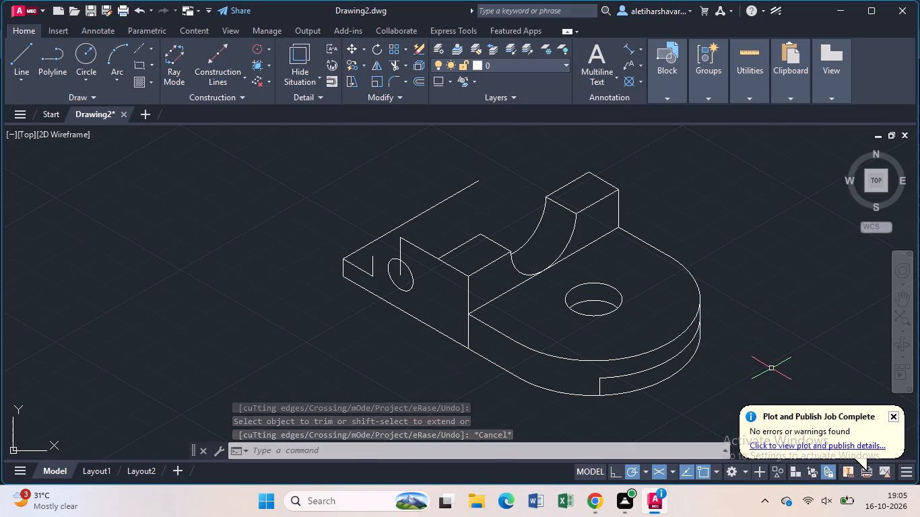
Trim the bottom radius 30 arc between the notch and the vertical line at the base's rounded end.
text(tr)
key(Return)
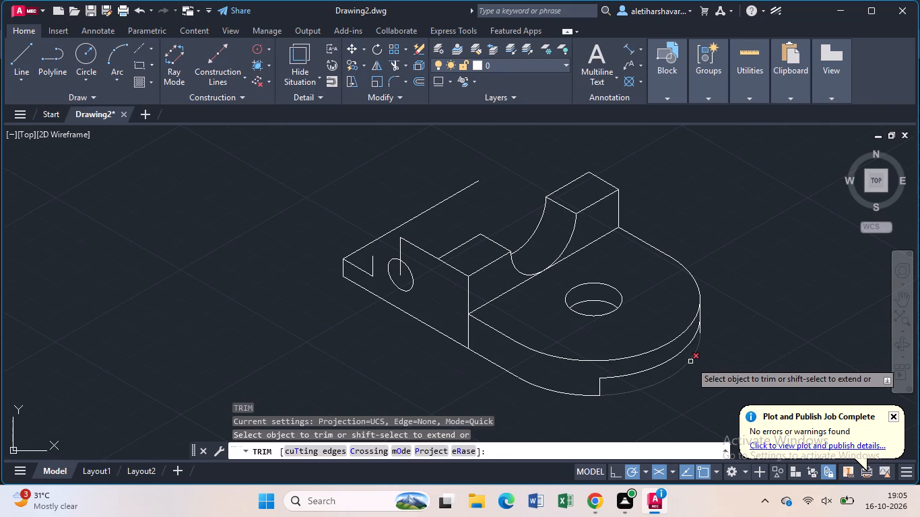
click(690, 361)
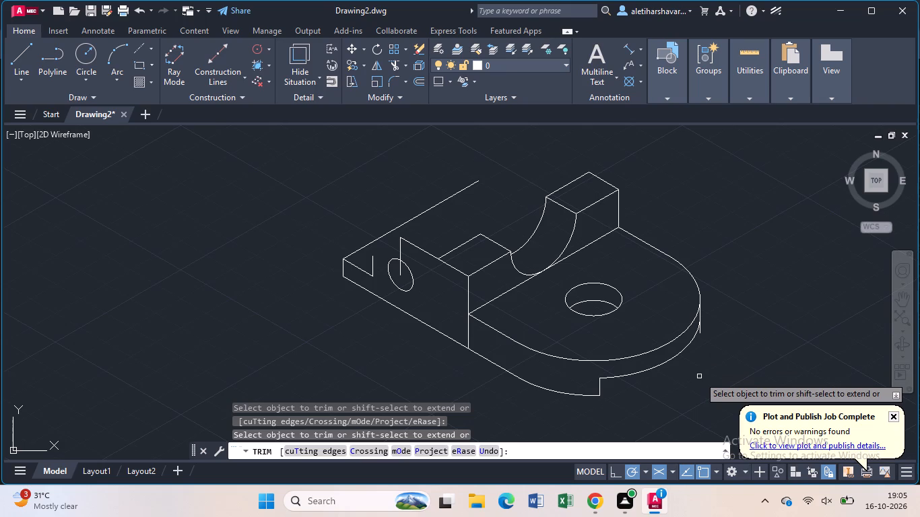
key(Escape)
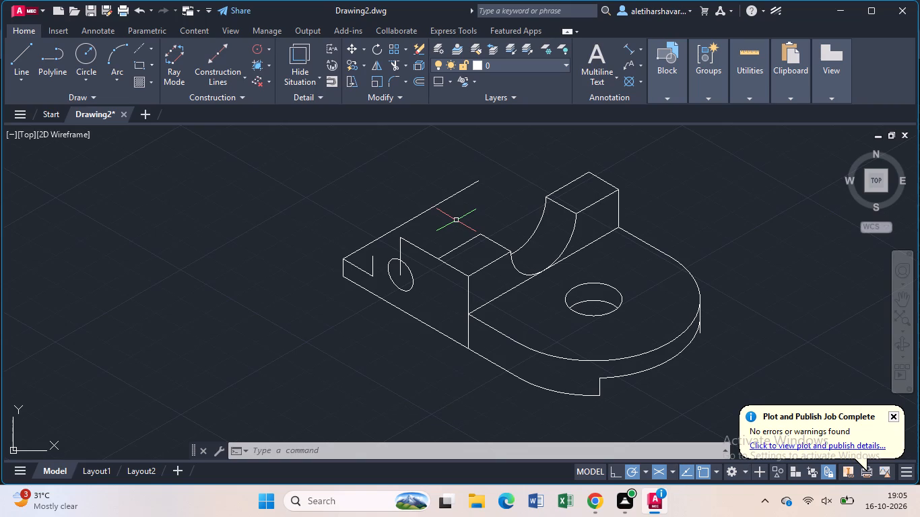
key(Escape)
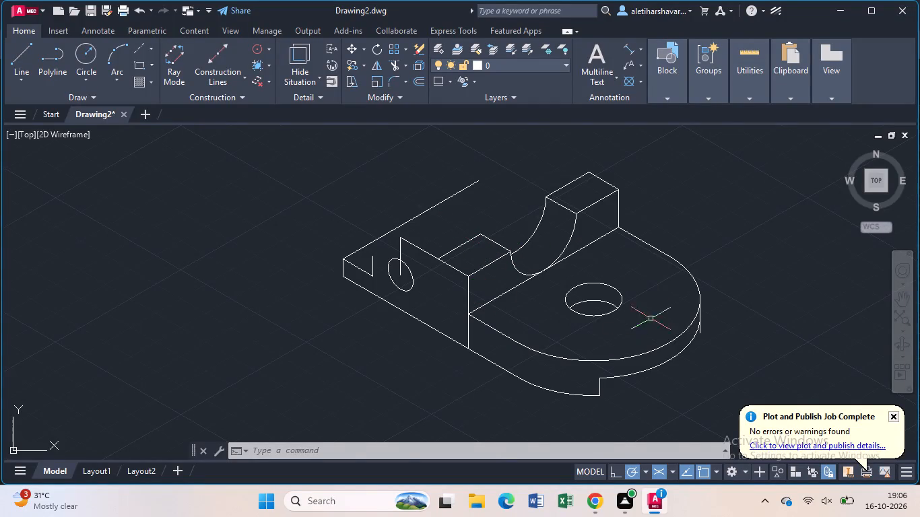
Draw a vertical line 40 units up from the upper corner above the radius 5 end detail.
middle_drag(629, 267, 604, 296)
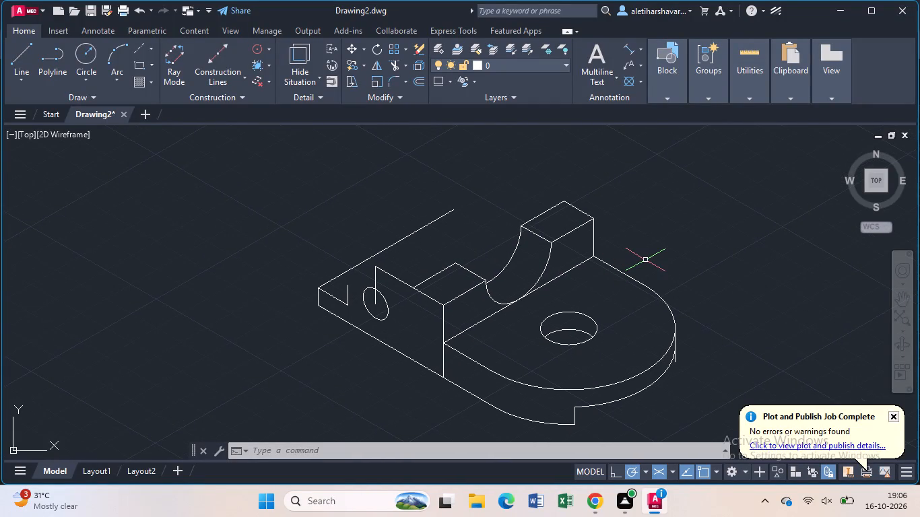
key(Escape)
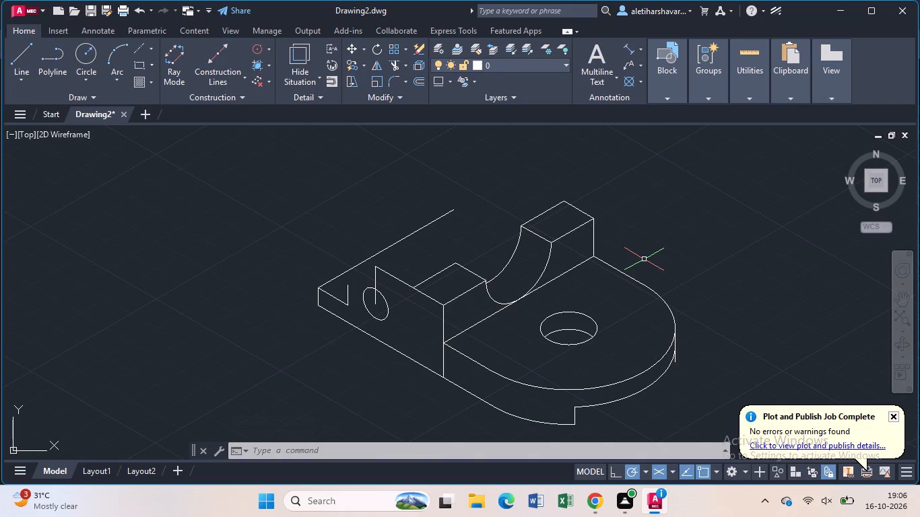
key(l)
key(Return)
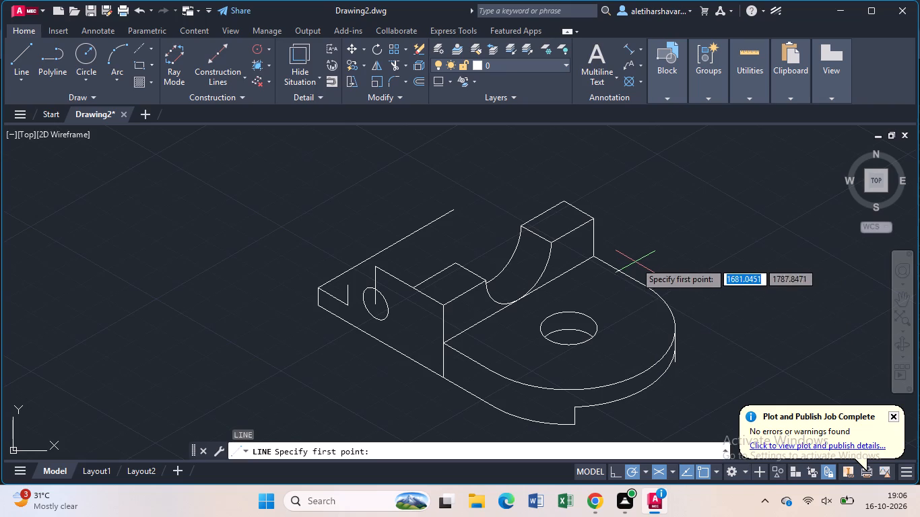
click(376, 265)
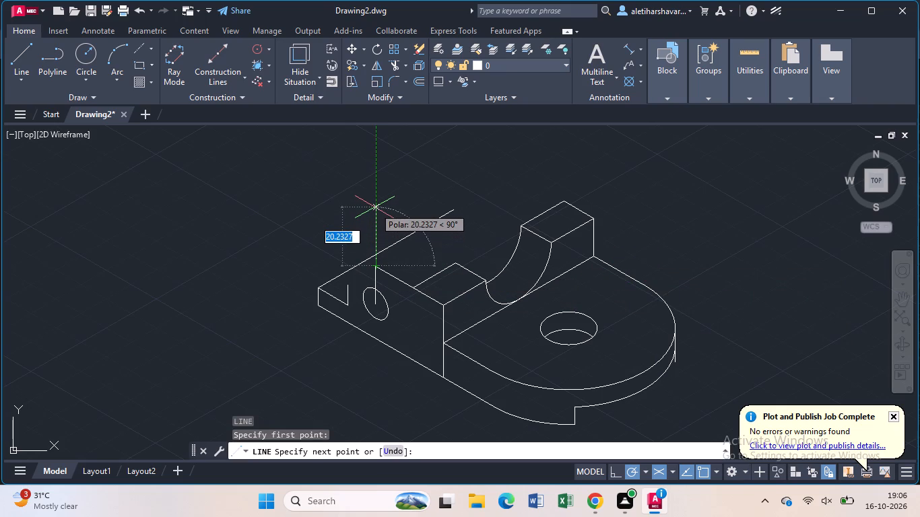
key(4)
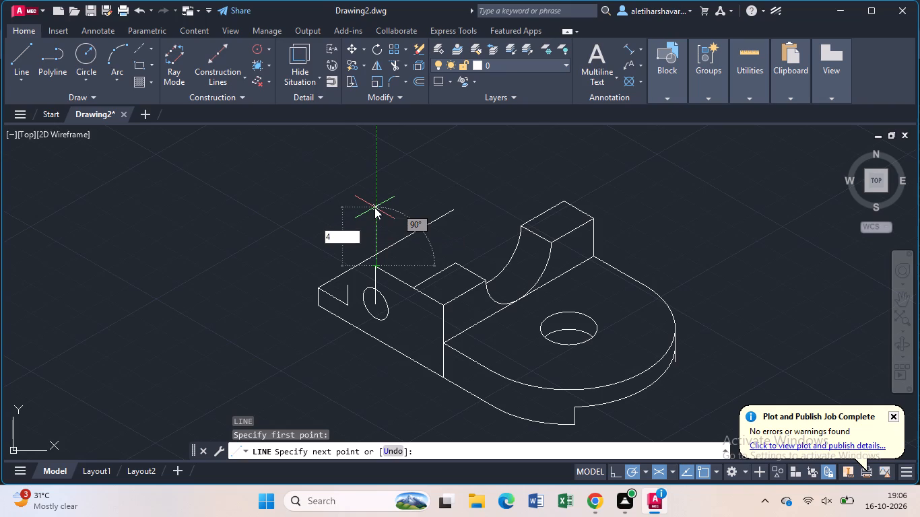
key(0)
key(Return)
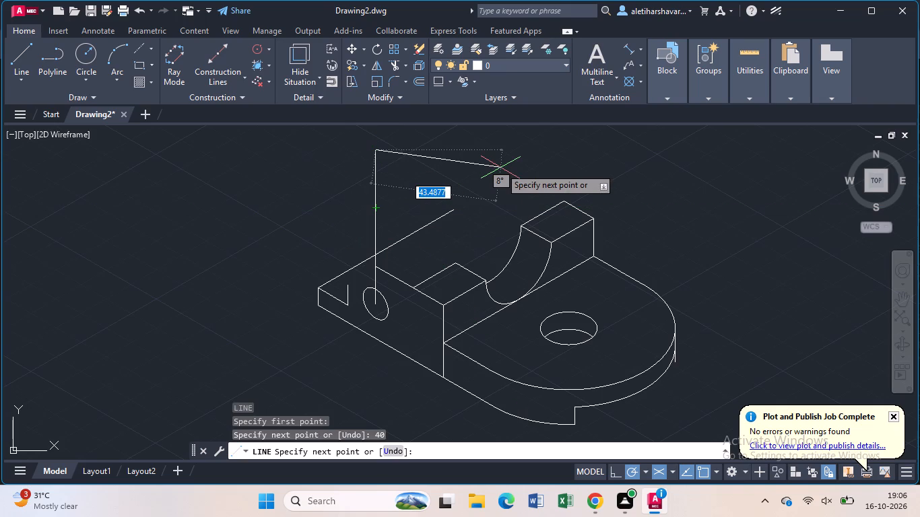
key(Escape)
Draw a radius 20 isocircle on the left isoplane, centred on the top end of the 40-unit vertical line.
middle_drag(489, 188, 510, 287)
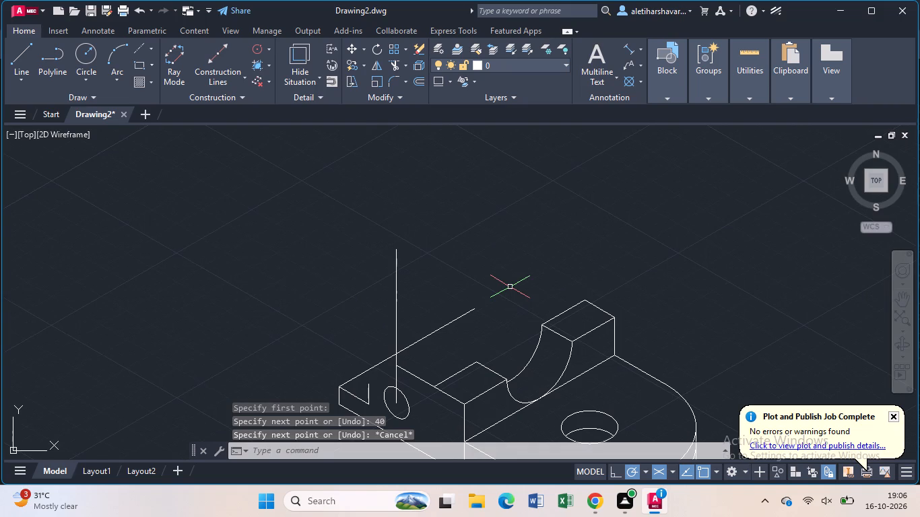
text(ell)
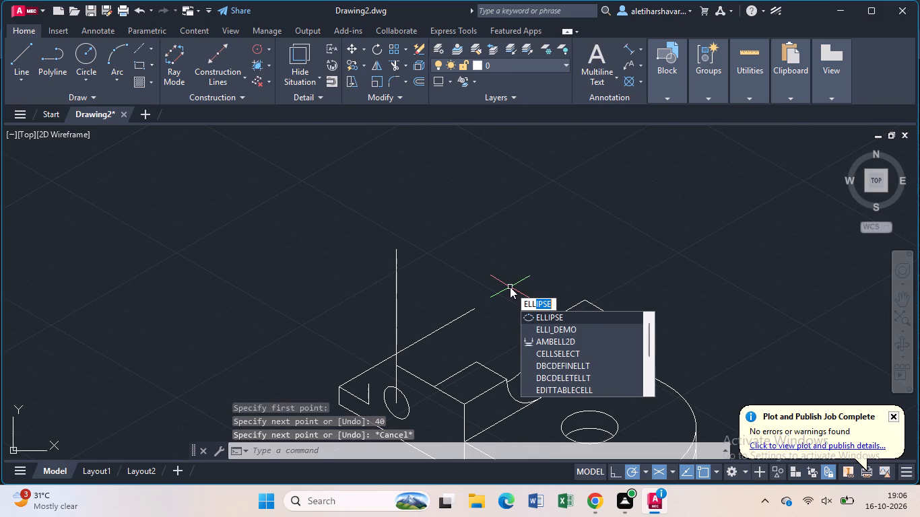
key(Return)
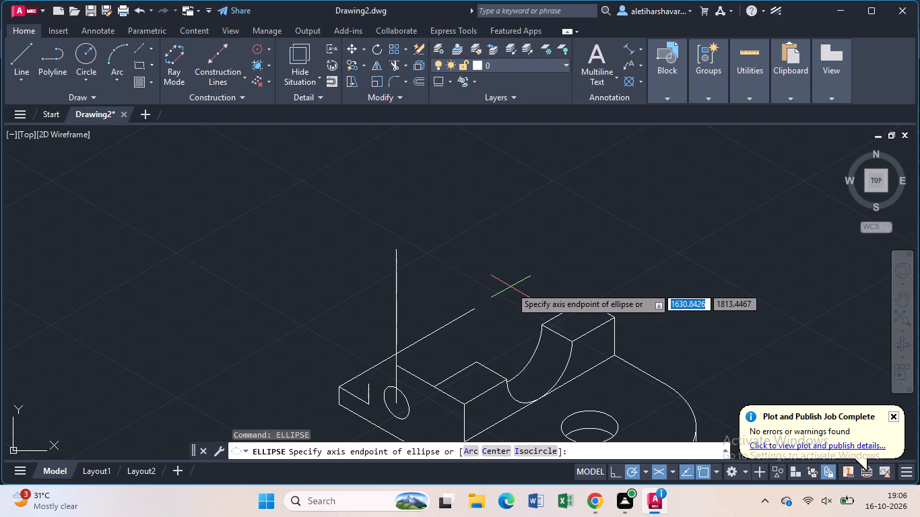
click(527, 451)
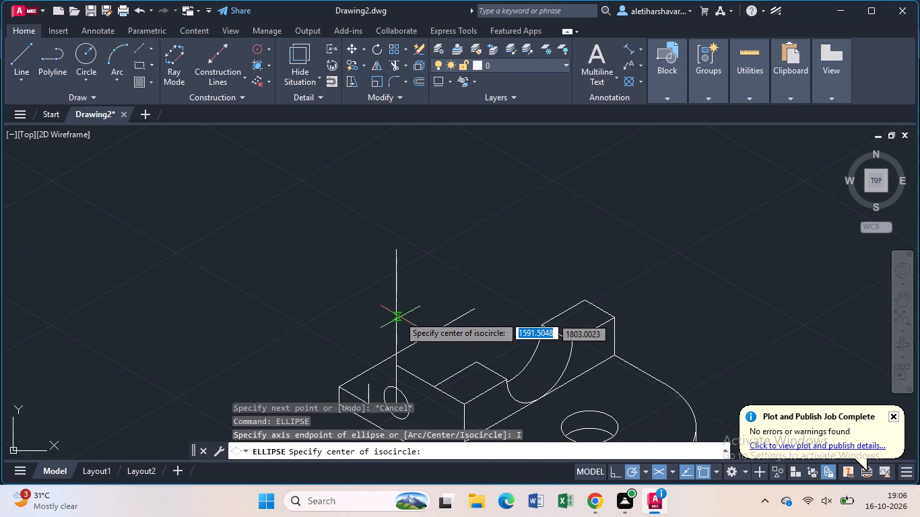
click(395, 253)
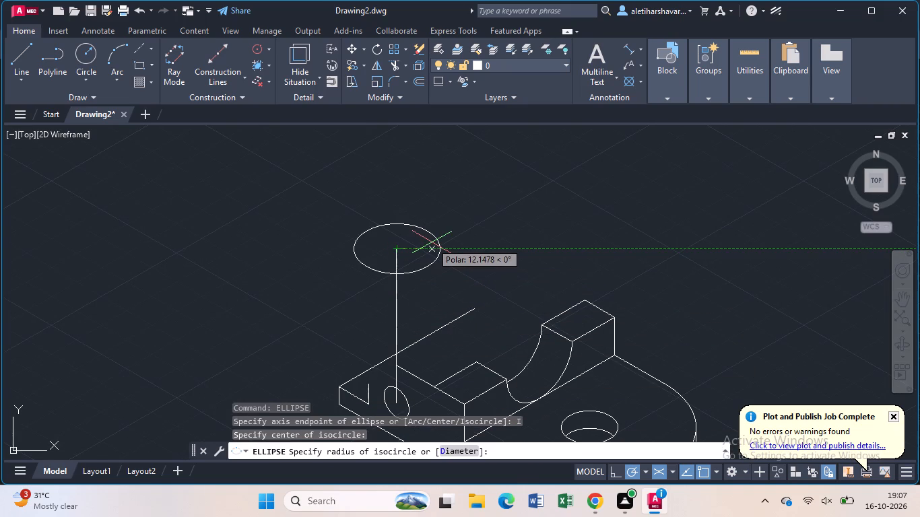
key(F5)
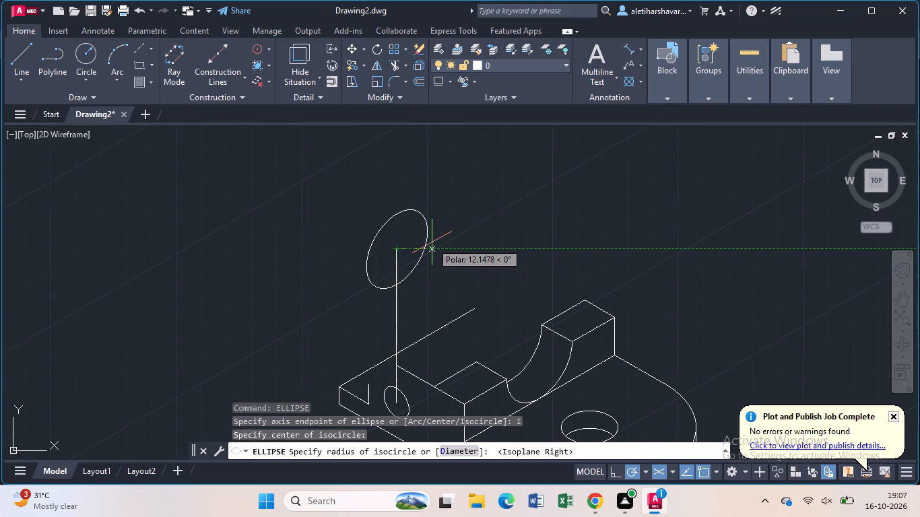
key(F5)
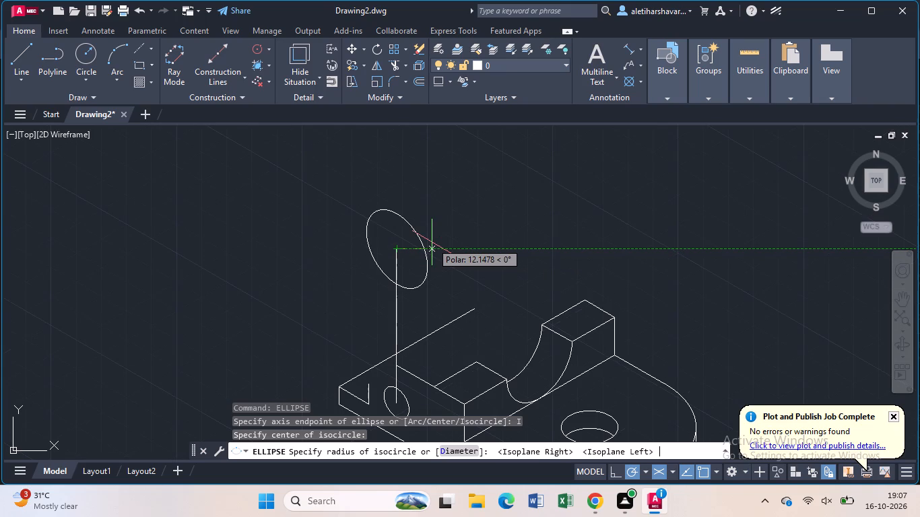
text(20)
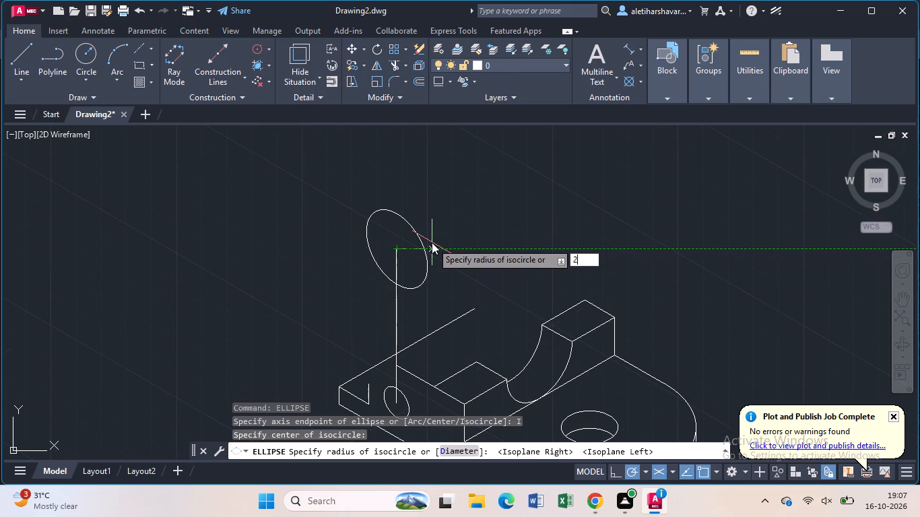
key(Return)
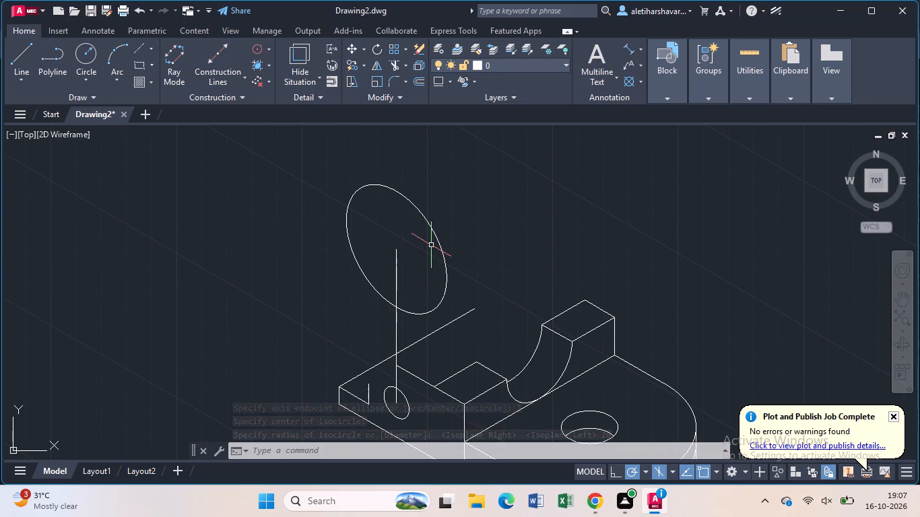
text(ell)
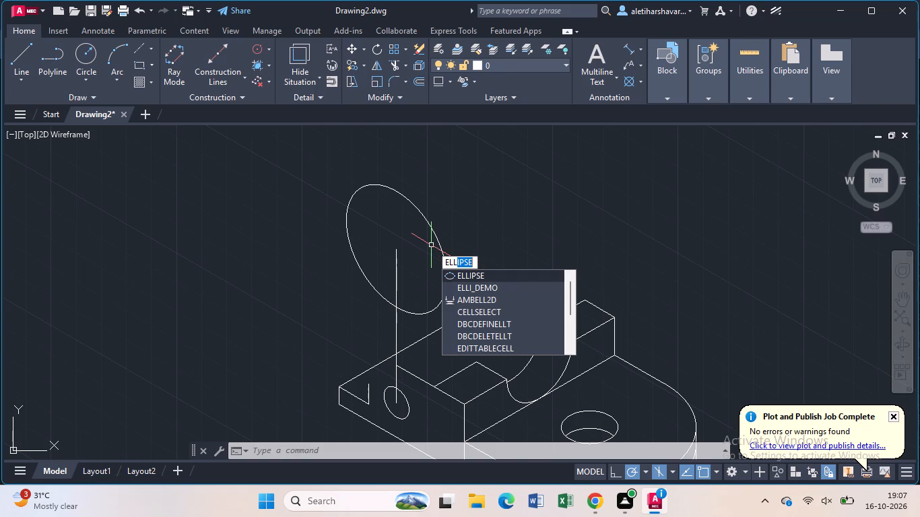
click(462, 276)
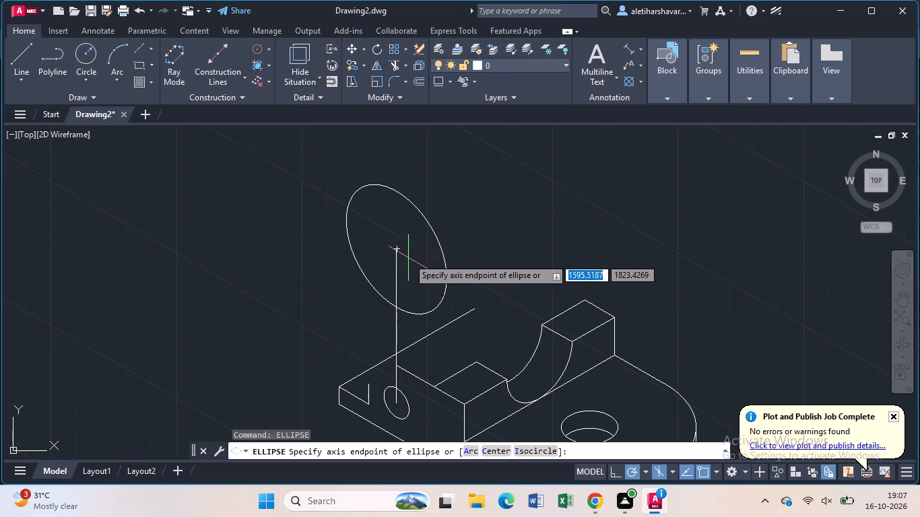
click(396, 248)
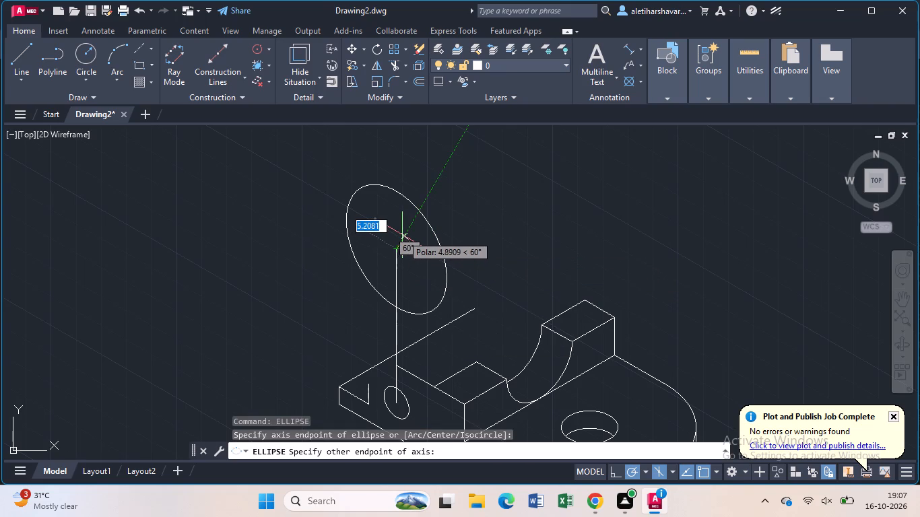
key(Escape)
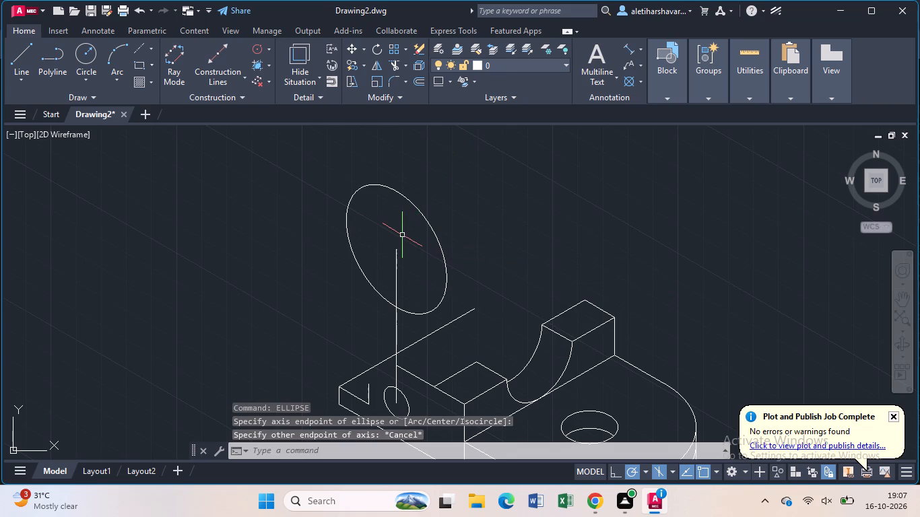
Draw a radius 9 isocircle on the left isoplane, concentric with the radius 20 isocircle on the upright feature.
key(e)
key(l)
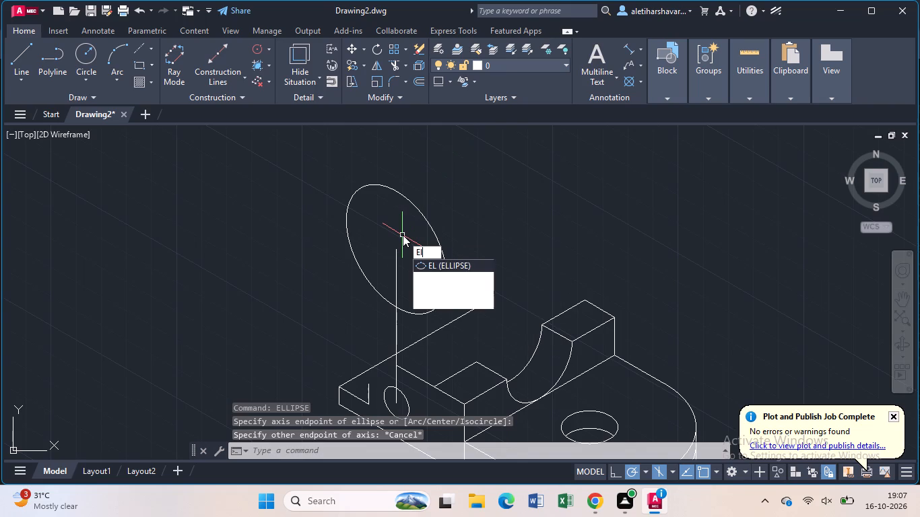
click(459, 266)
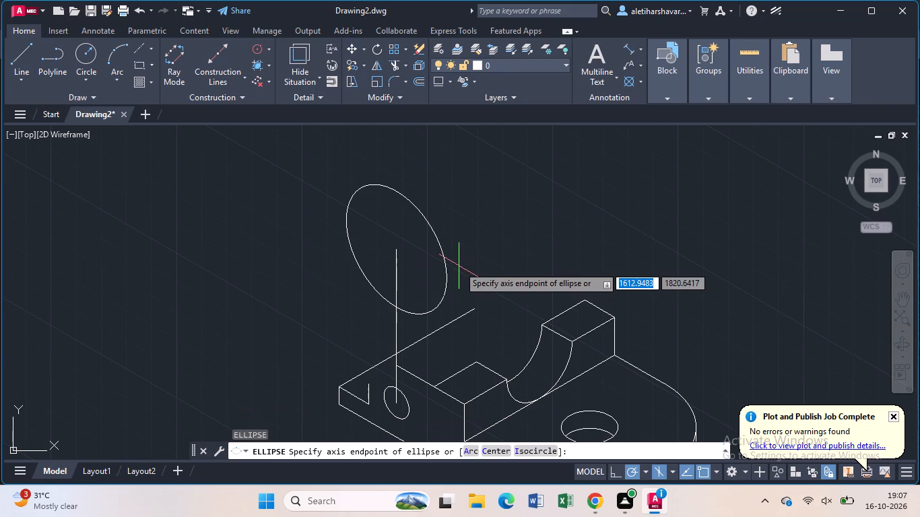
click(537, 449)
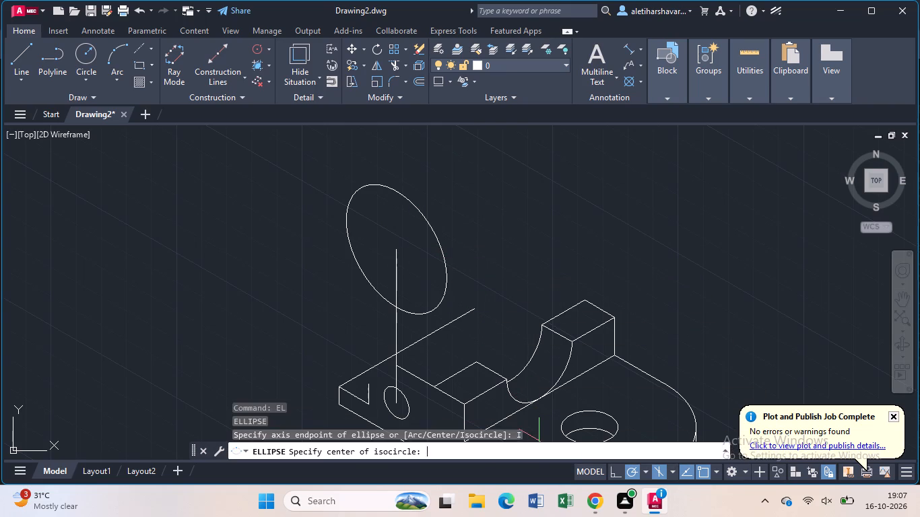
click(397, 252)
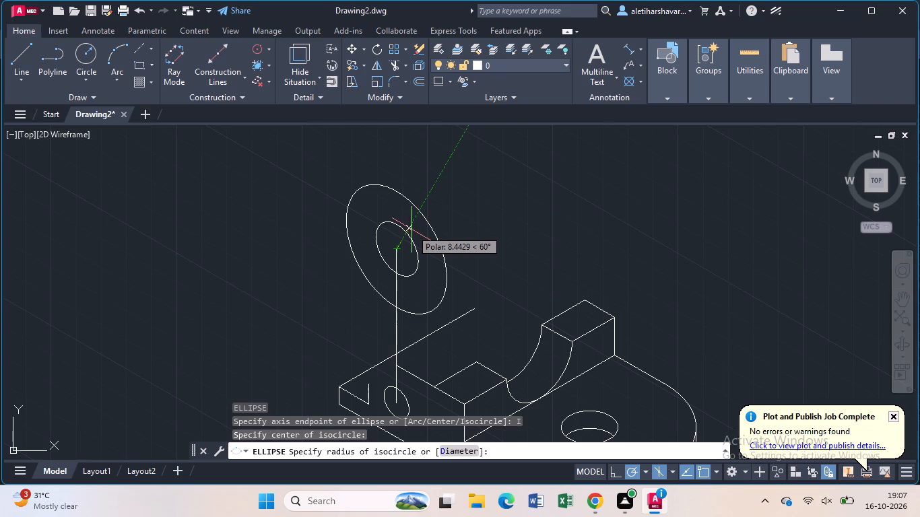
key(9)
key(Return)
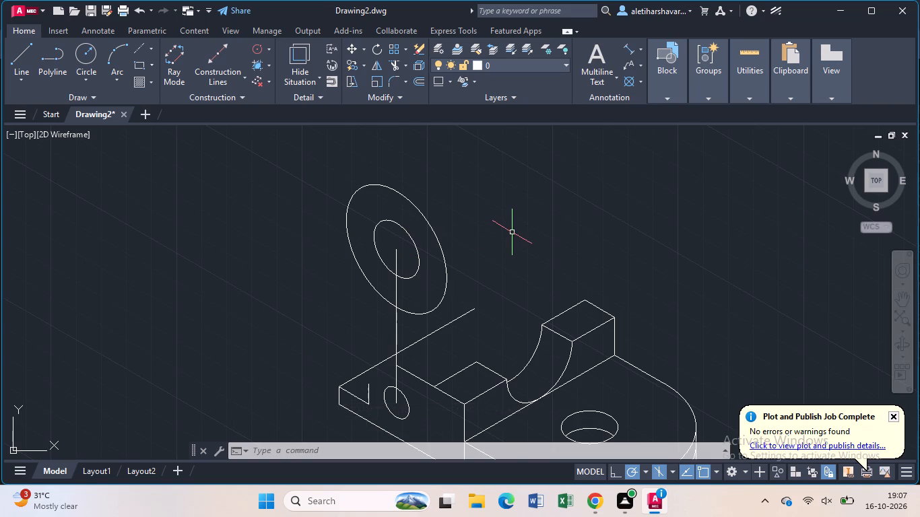
Trim the edge segment between the 40-unit vertical line and the near corner of the small step block.
text(tr)
key(Return)
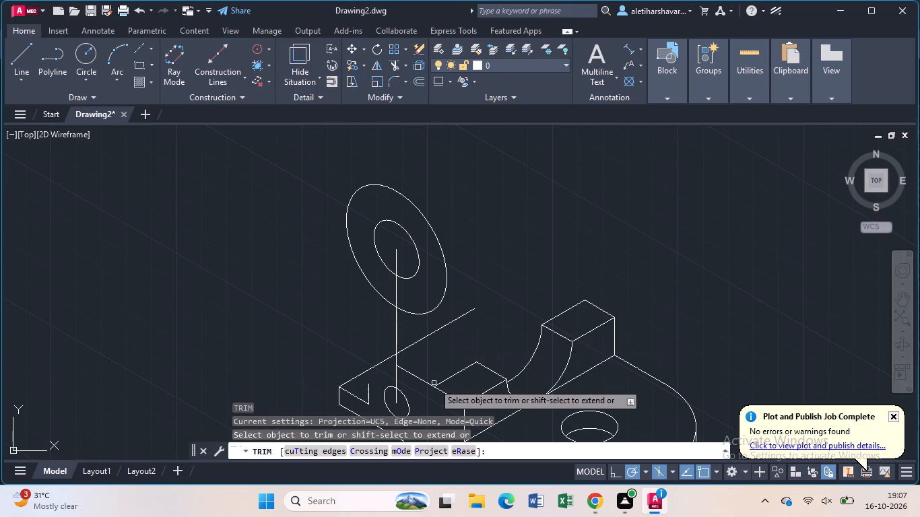
click(426, 384)
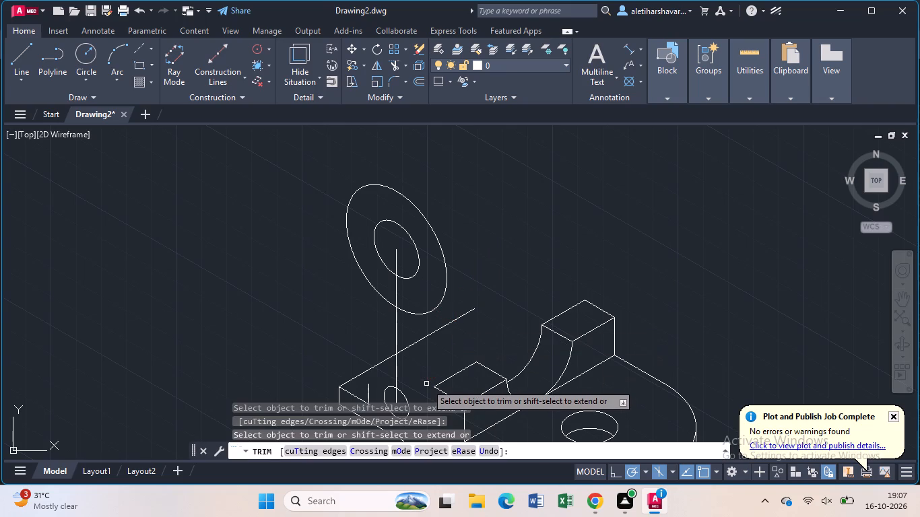
key(Escape)
Draw a steep line from the small step block's near corner up to the adjacent side of the radius 20 isocircle.
key(l)
key(Return)
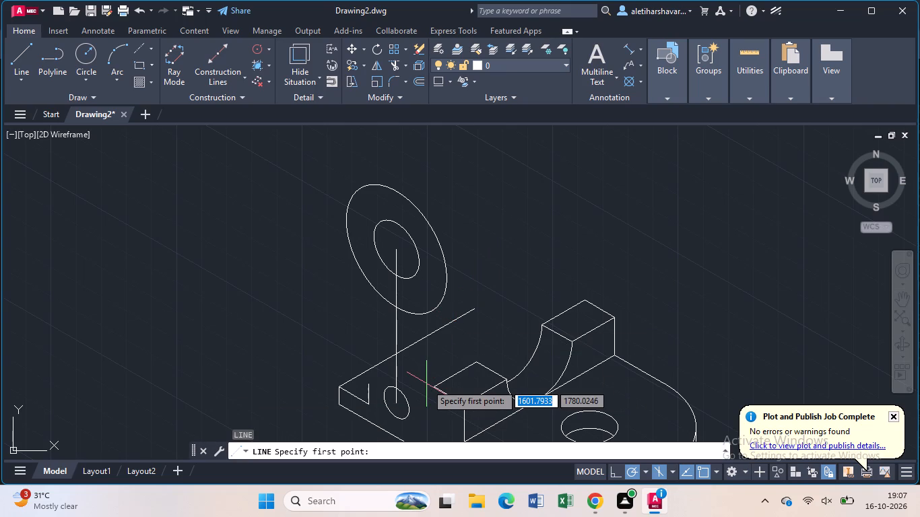
click(431, 386)
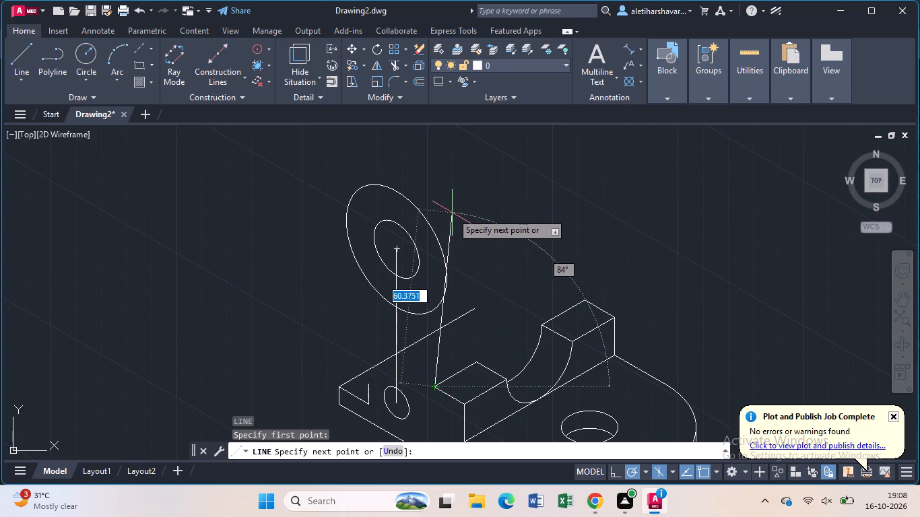
click(446, 281)
key(Escape)
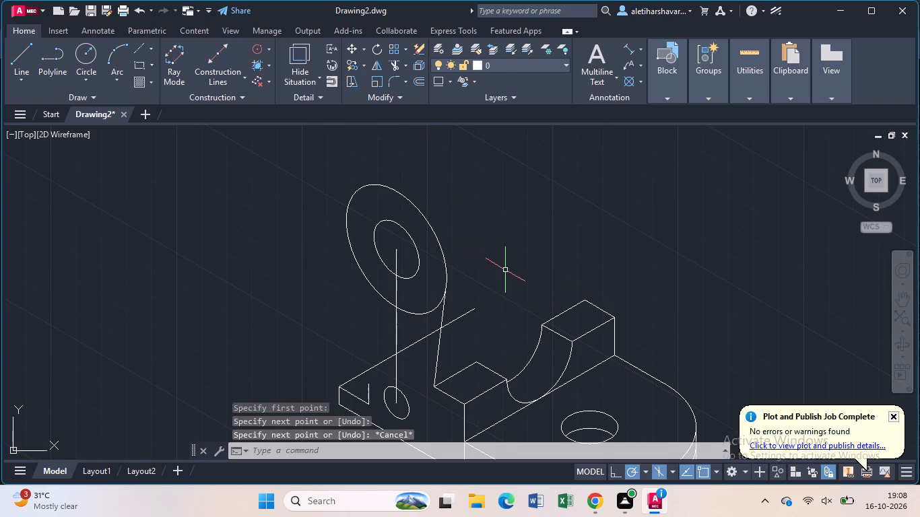
Draw a vertical line from the top of the short vertical line at the end notch up into the radius 20 isocircle.
key(l)
key(Return)
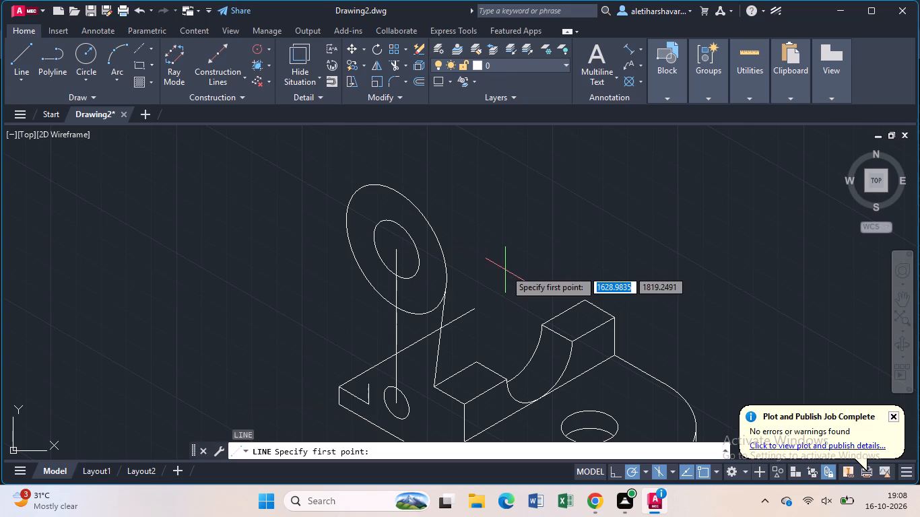
click(367, 385)
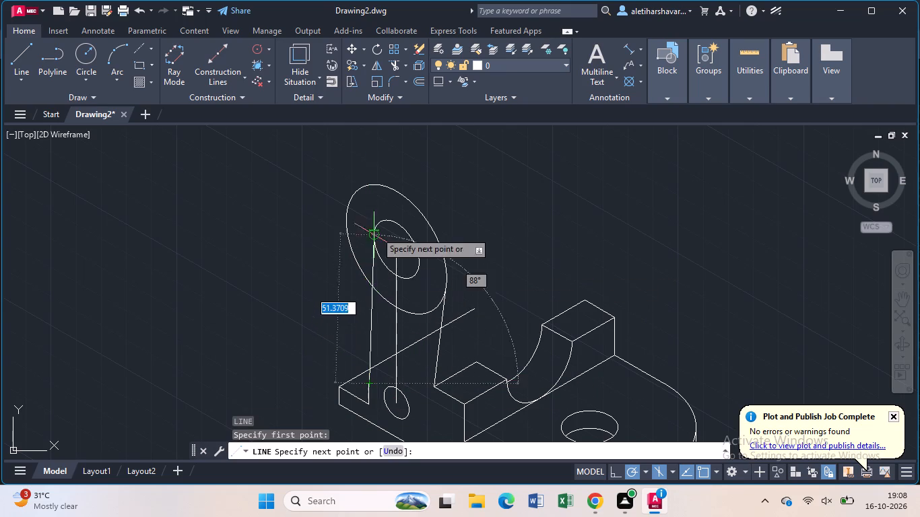
click(367, 217)
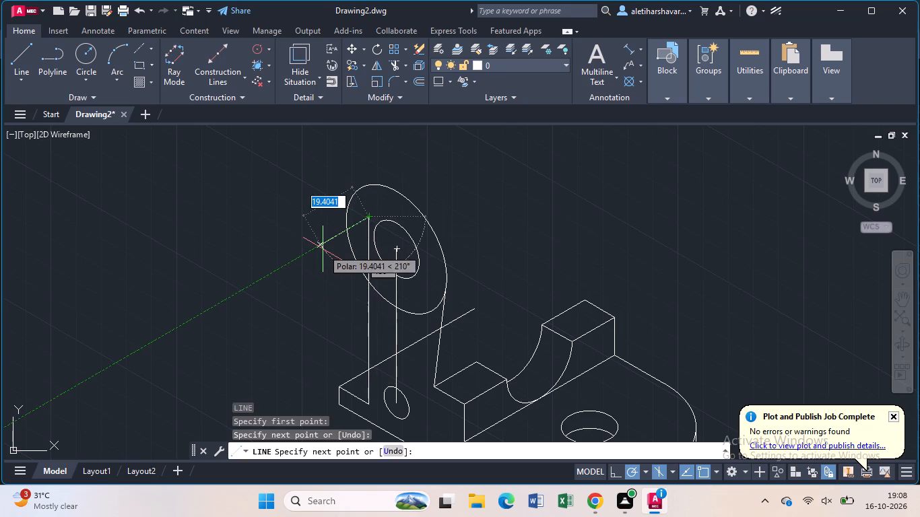
key(Escape)
Trim the part of the new vertical line that lies inside the radius 20 isocircle.
text(tr)
key(Return)
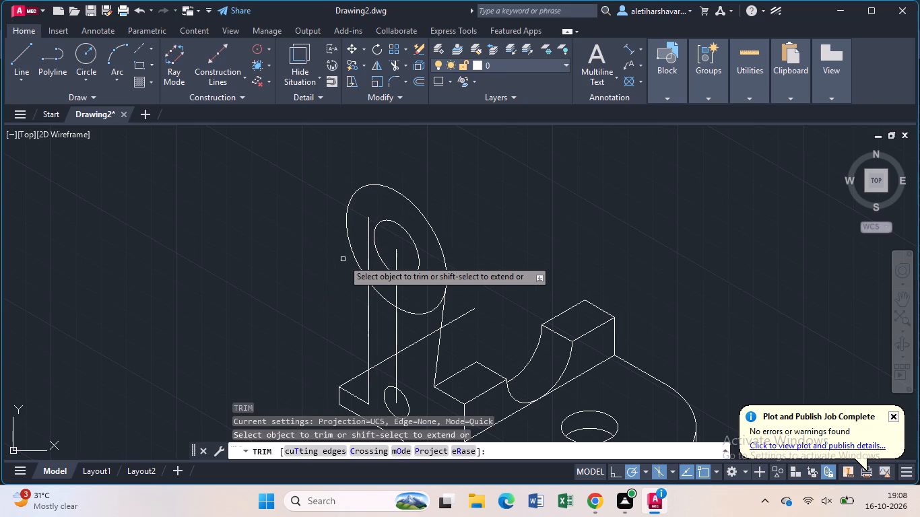
click(368, 268)
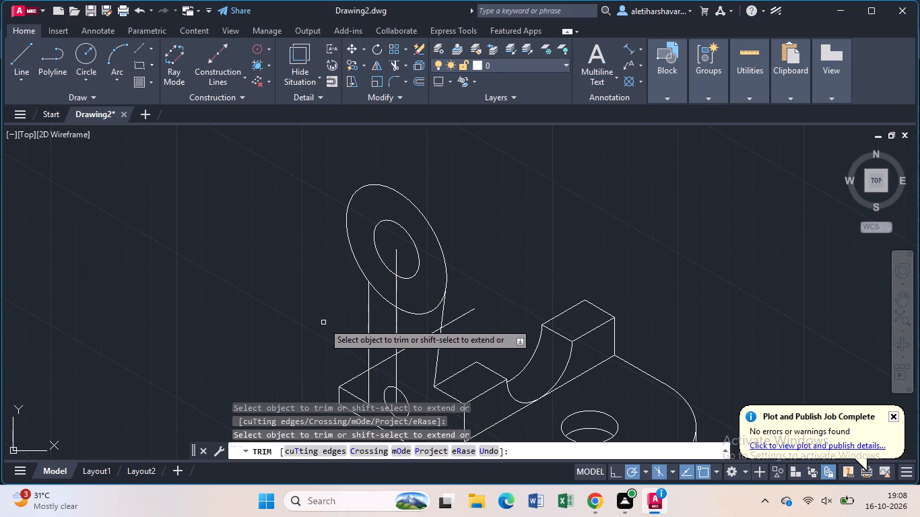
key(Escape)
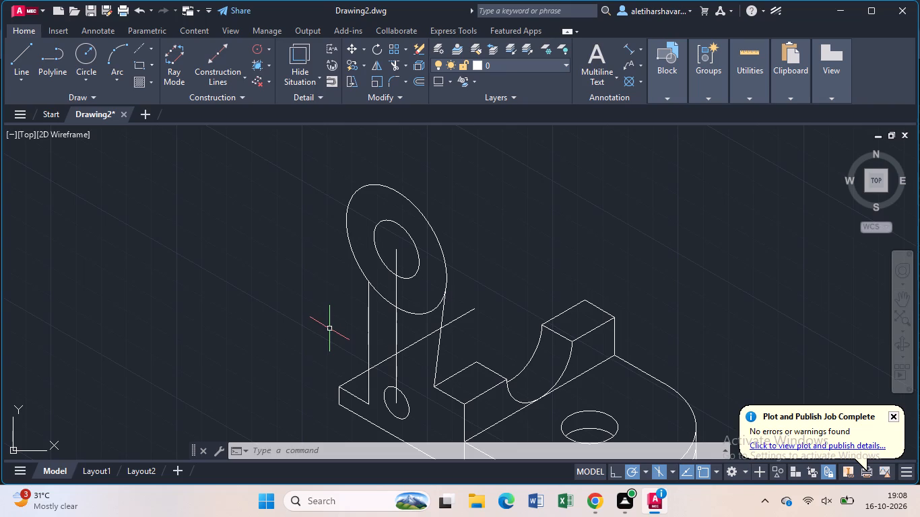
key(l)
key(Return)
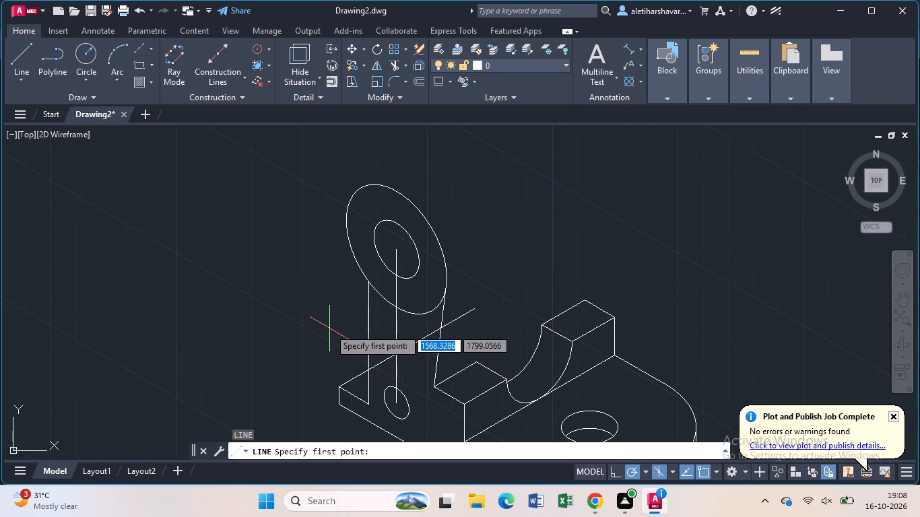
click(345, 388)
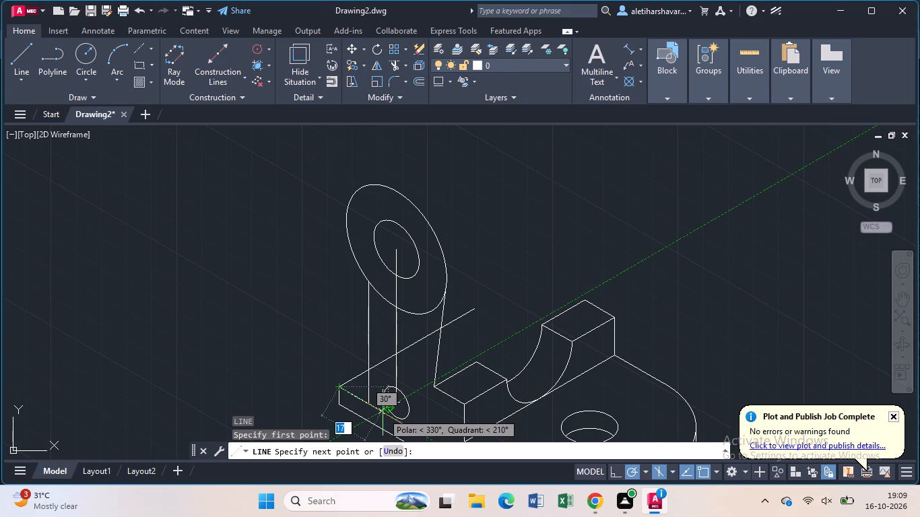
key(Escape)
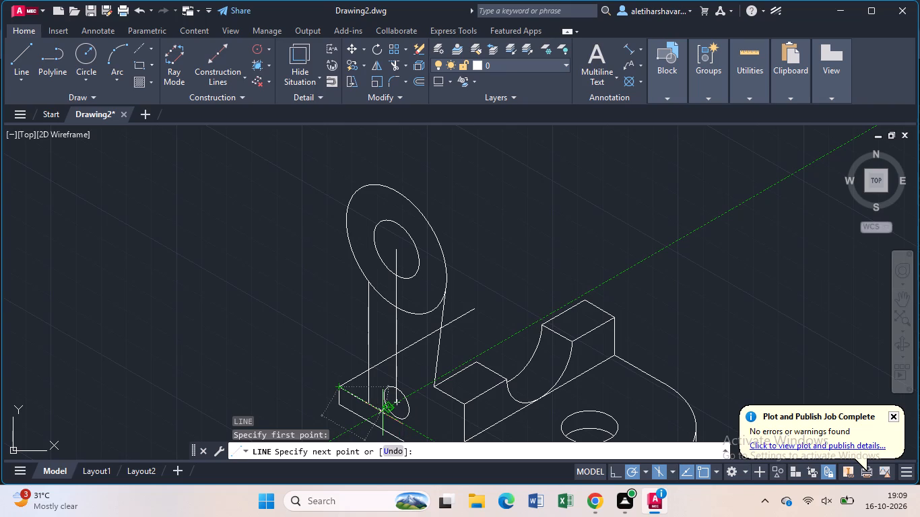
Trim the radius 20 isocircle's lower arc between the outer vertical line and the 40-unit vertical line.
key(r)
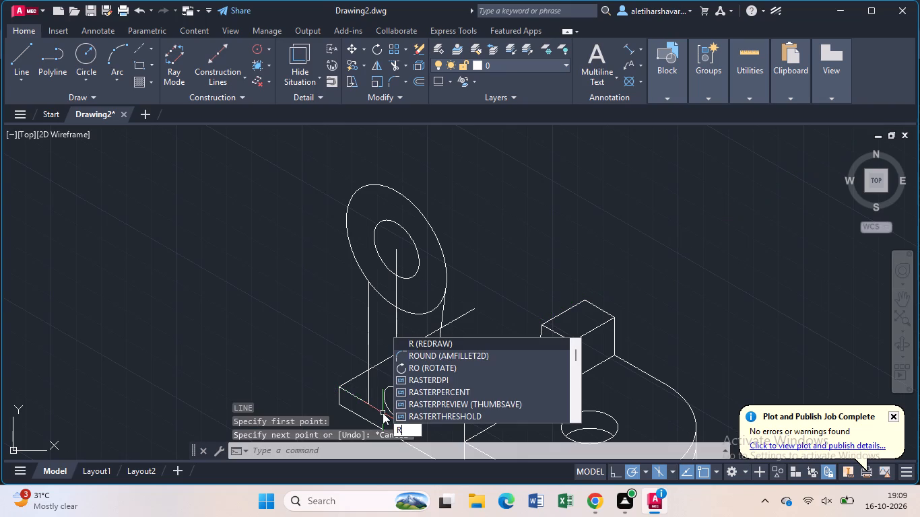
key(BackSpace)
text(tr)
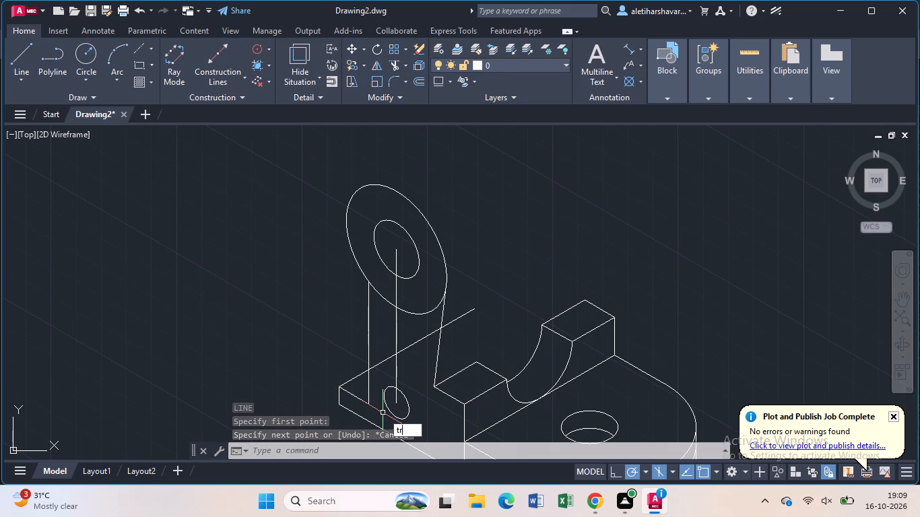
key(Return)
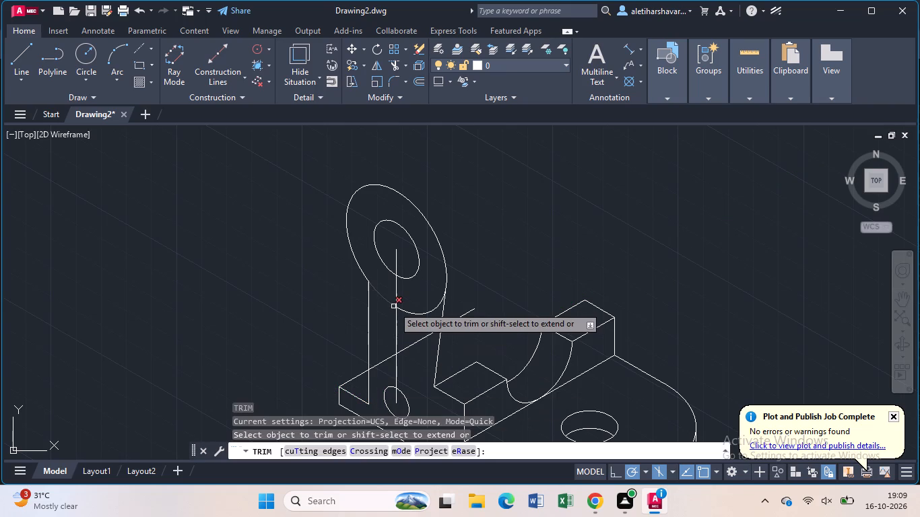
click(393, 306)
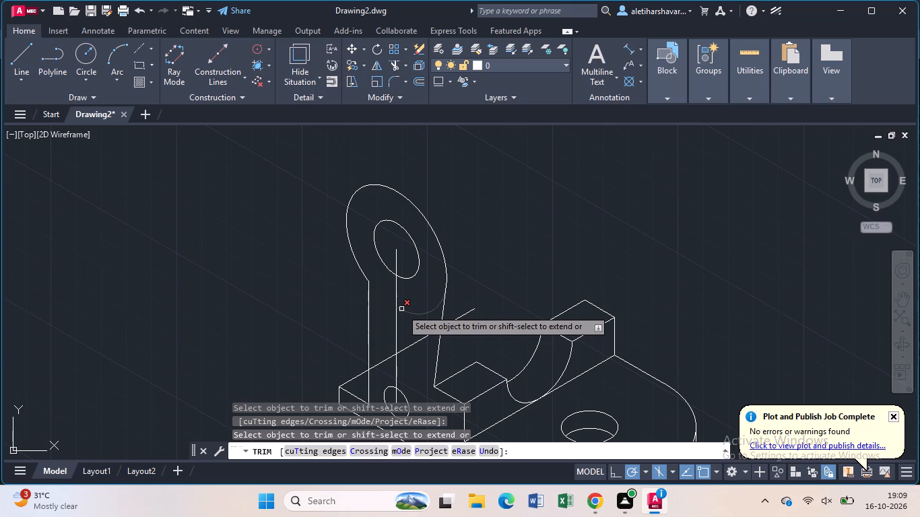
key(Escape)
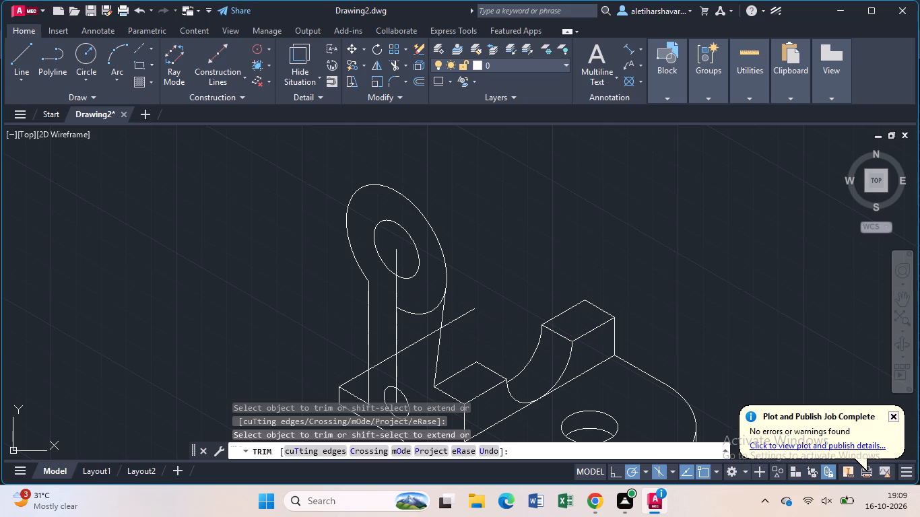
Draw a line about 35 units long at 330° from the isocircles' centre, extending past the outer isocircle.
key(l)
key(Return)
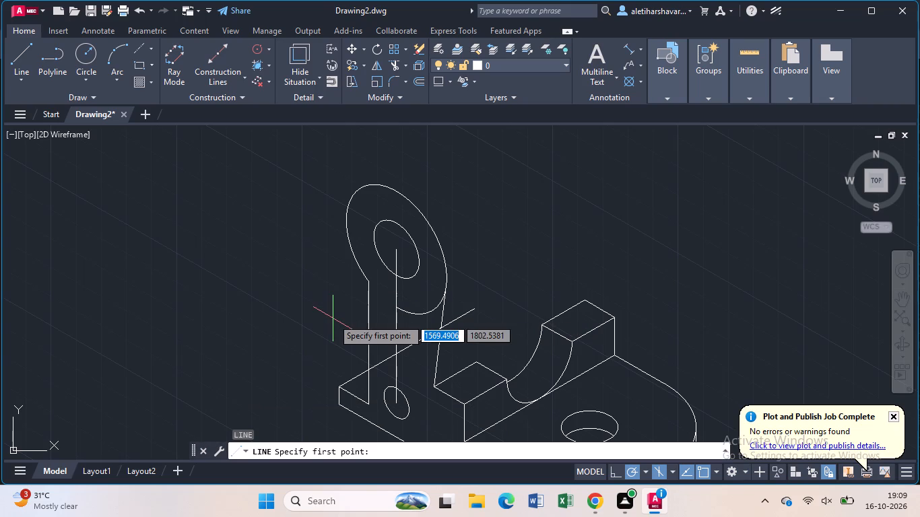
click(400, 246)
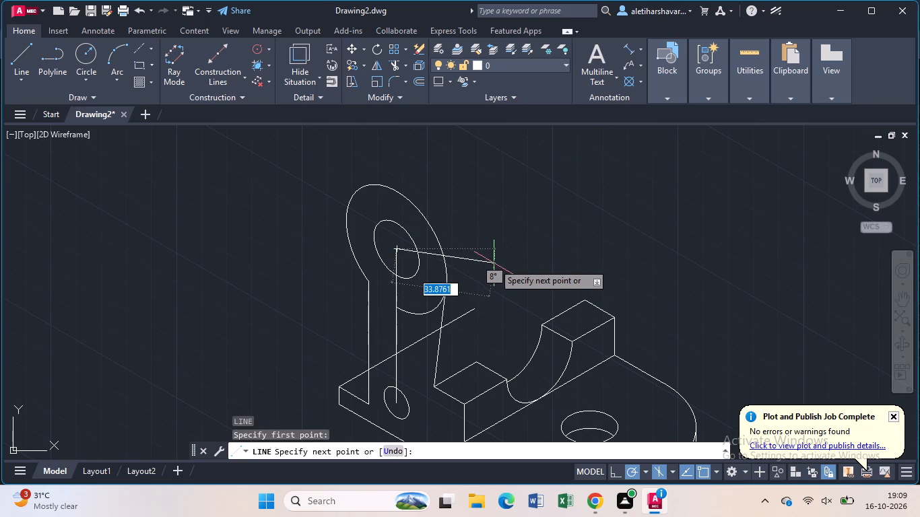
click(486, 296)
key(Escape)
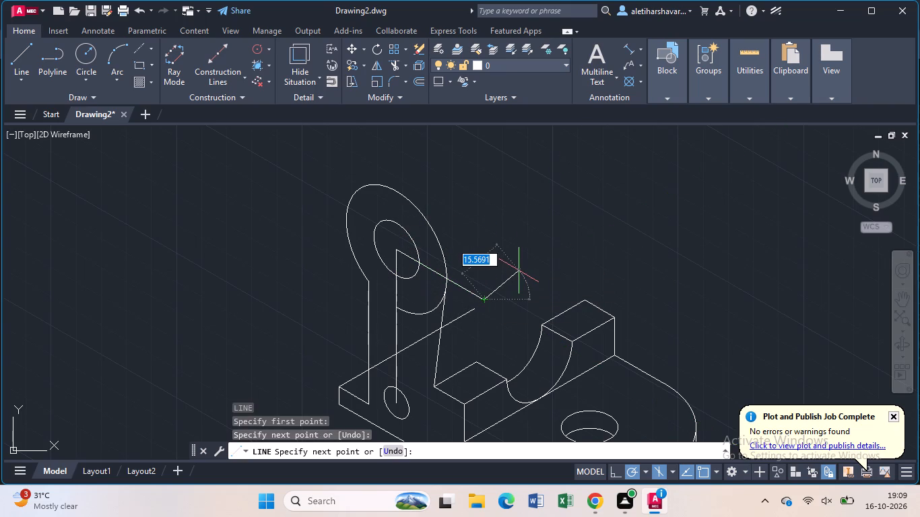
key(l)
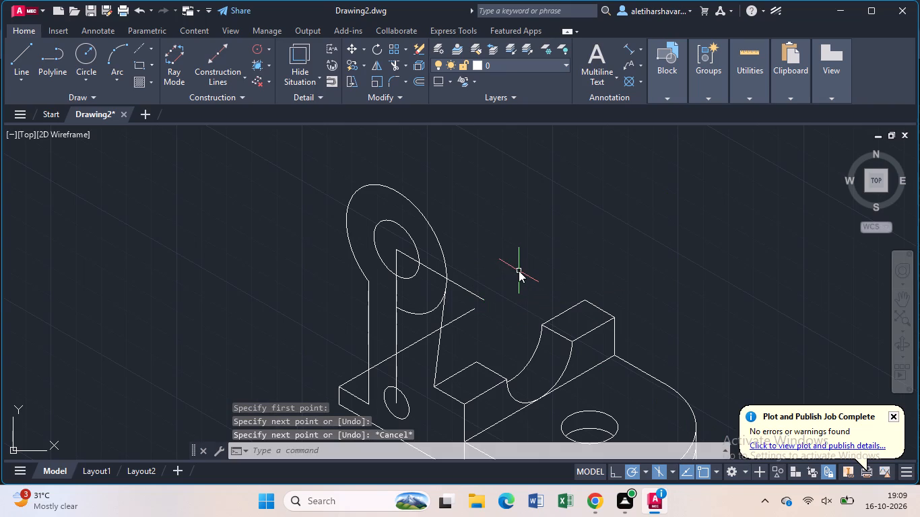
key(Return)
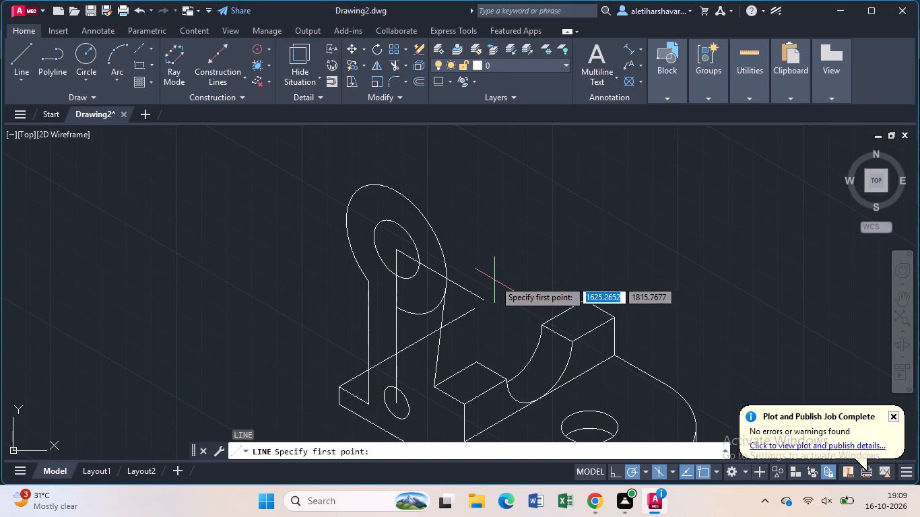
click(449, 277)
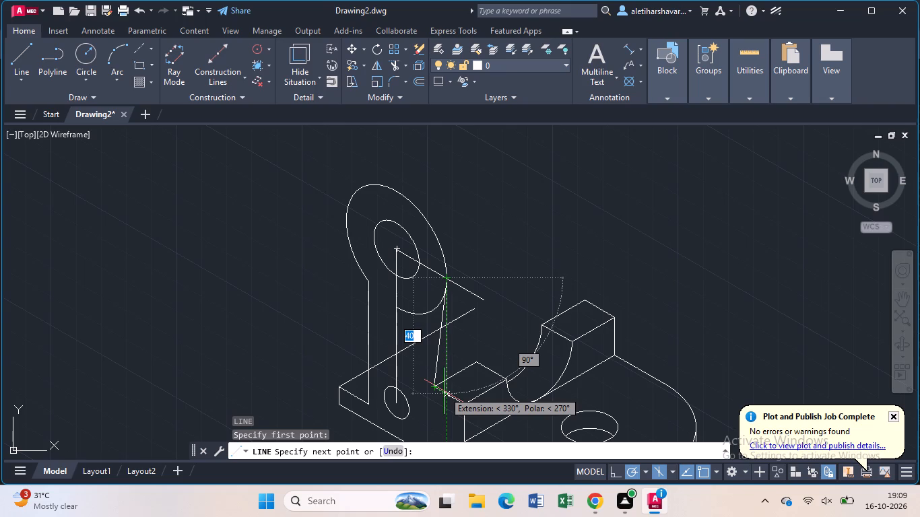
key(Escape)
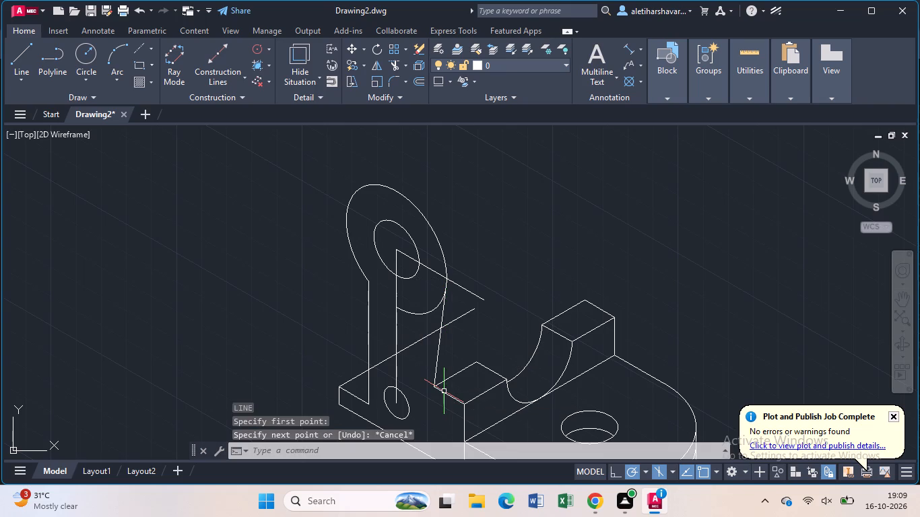
Erase both concentric isocircles, the vertical line down from their centre and the 330° line.
click(449, 218)
click(350, 271)
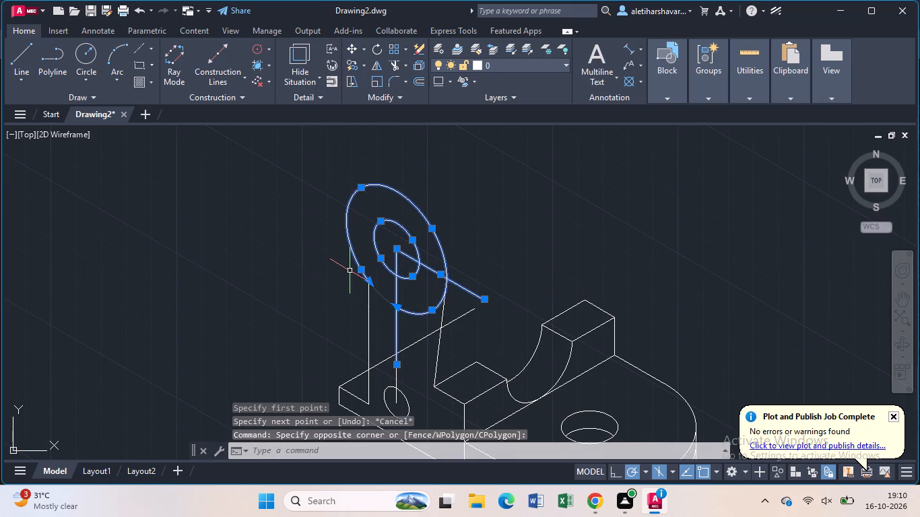
key(Delete)
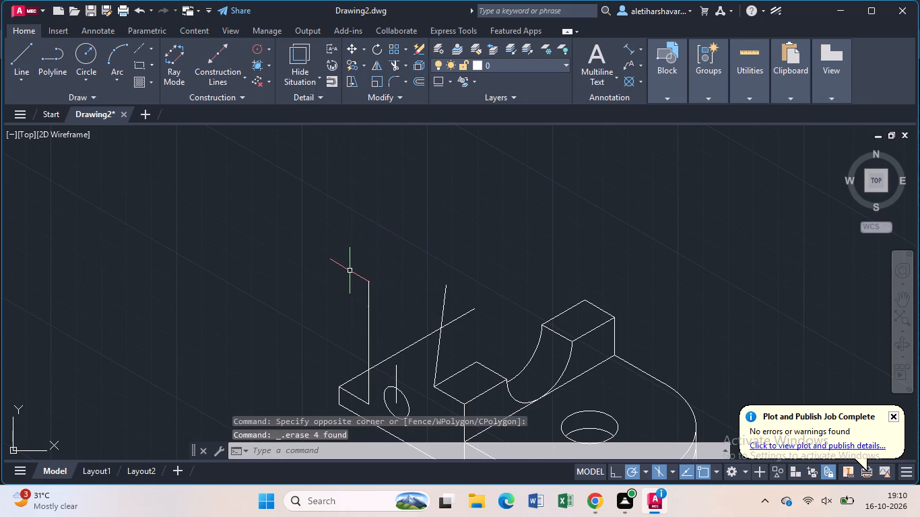
Erase the slanted line above the block, the two overlapping vertical lines and the short sloping edge at the base's far end.
click(446, 296)
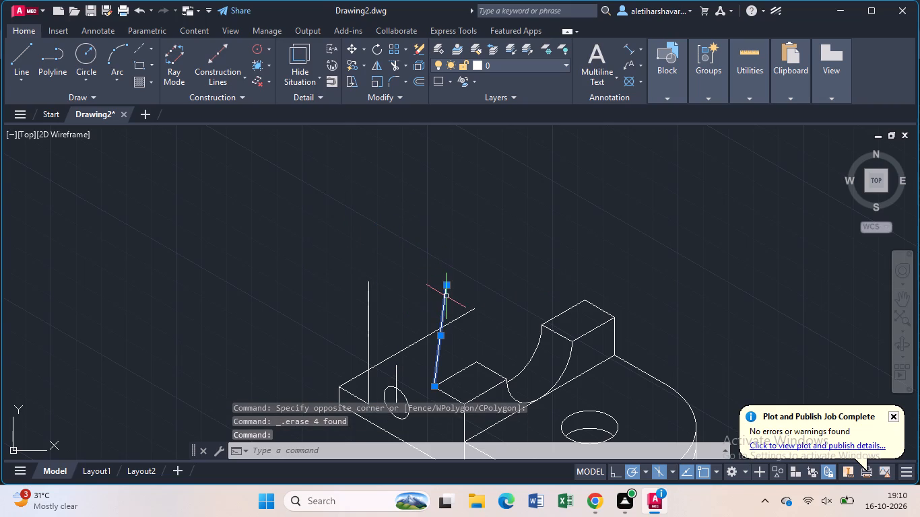
key(Delete)
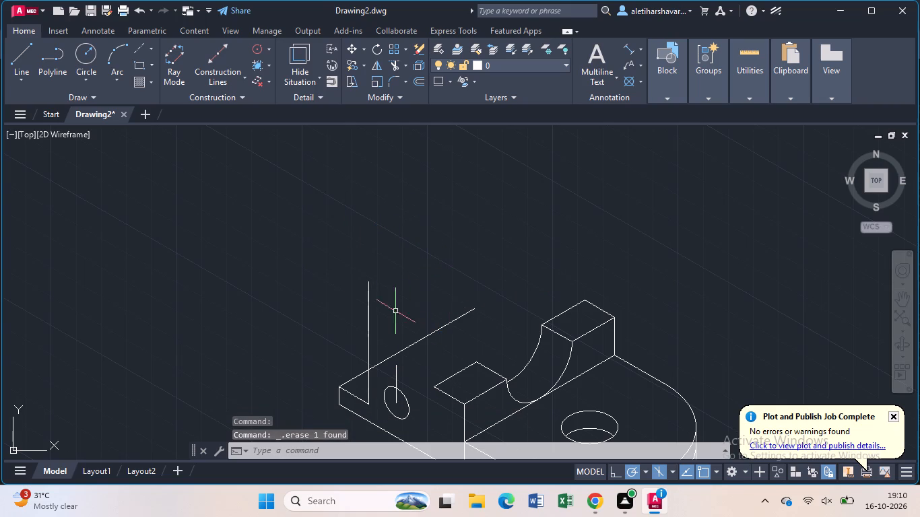
click(368, 318)
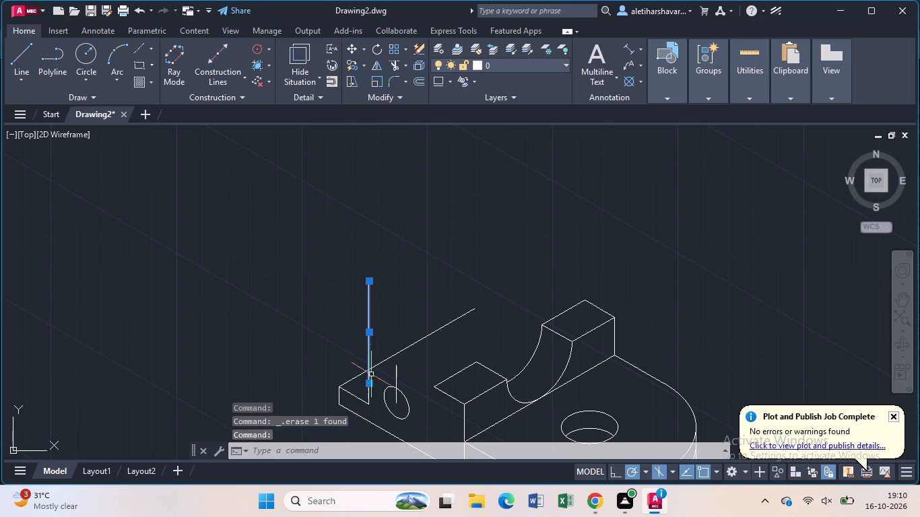
click(368, 394)
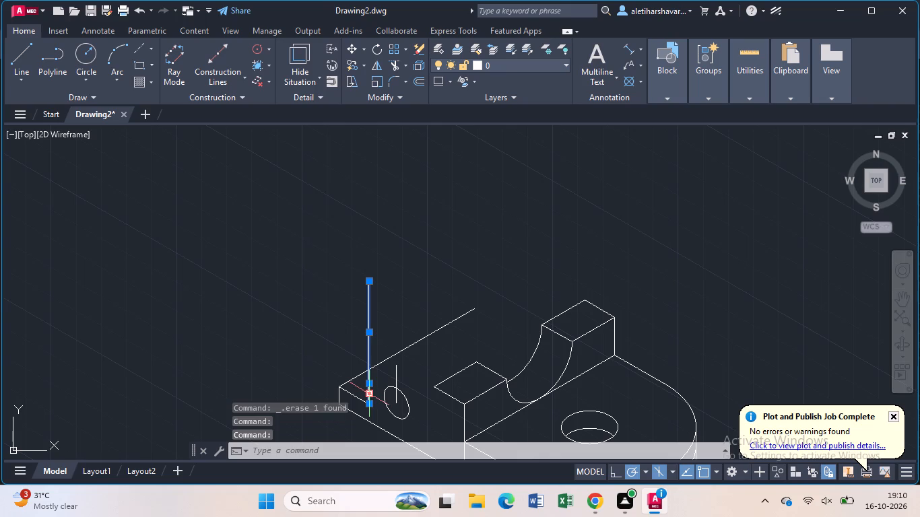
key(Delete)
click(364, 403)
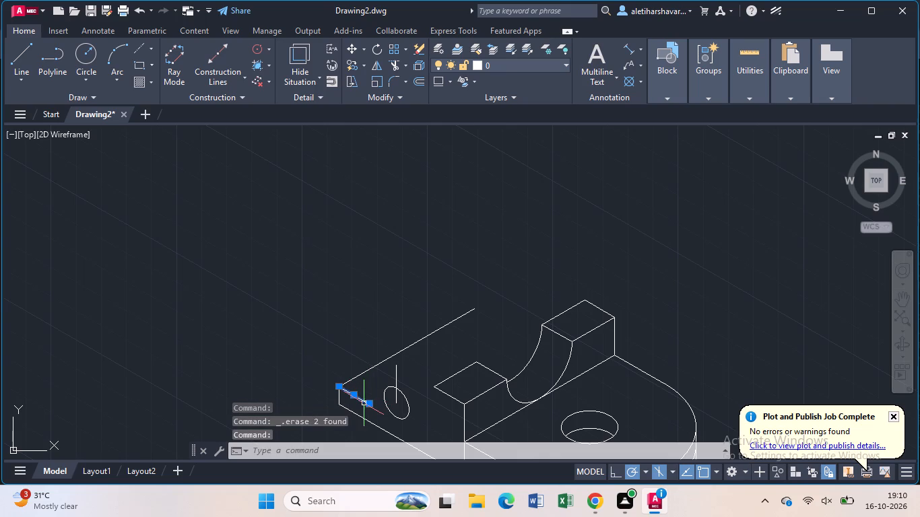
key(Delete)
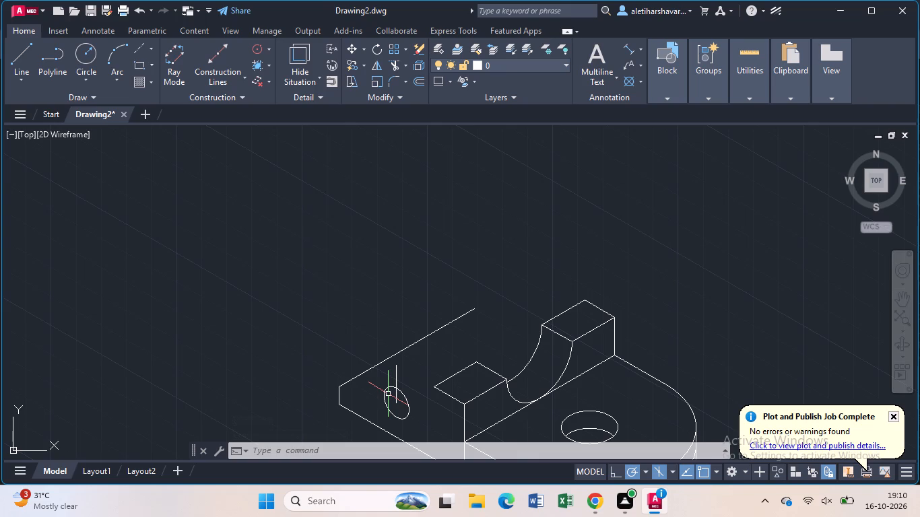
Draw a 5-unit line at 150° from the small isocircle's centre, continuing vertically upward about 50 units.
key(l)
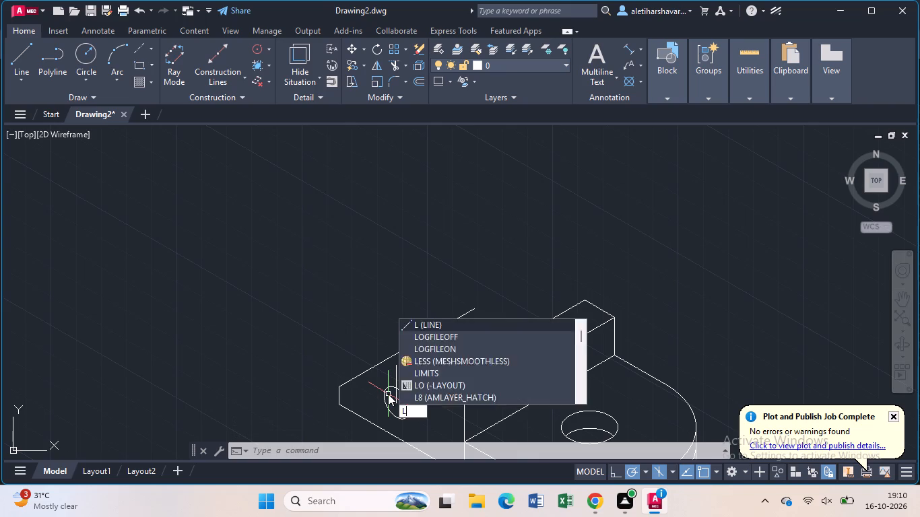
key(Return)
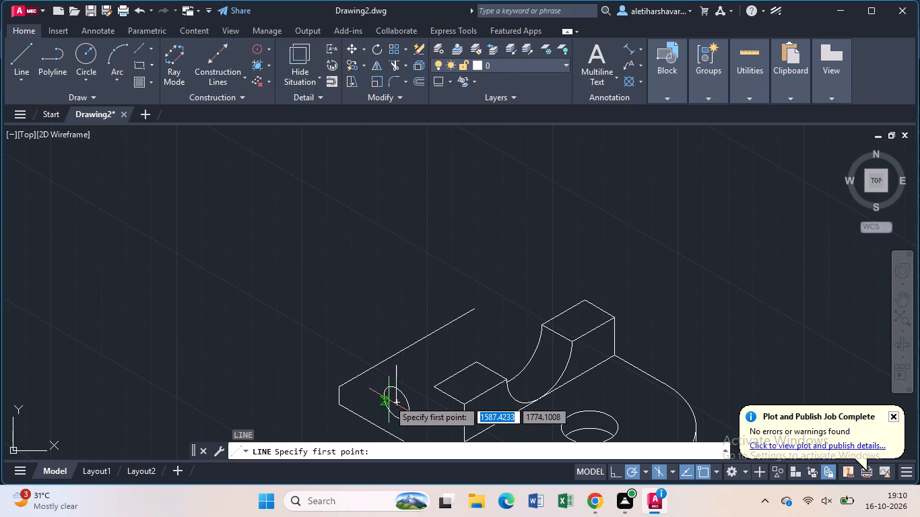
click(397, 401)
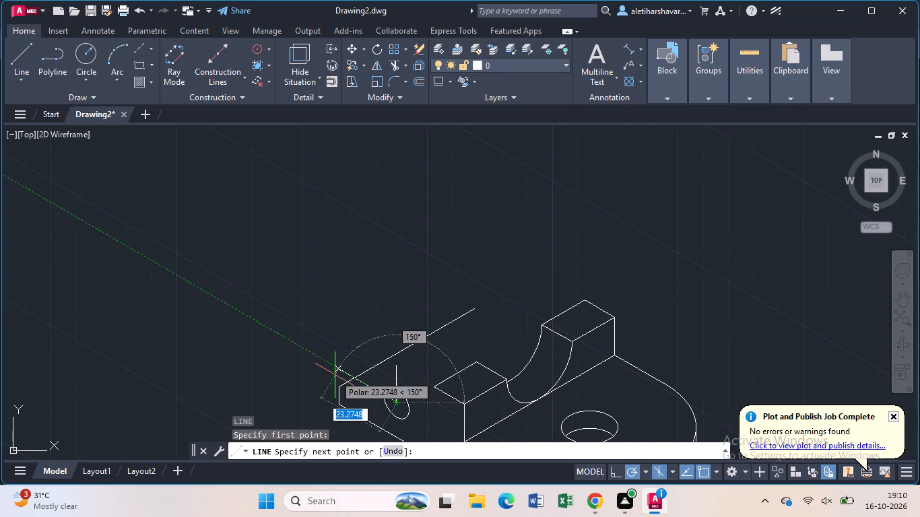
key(5)
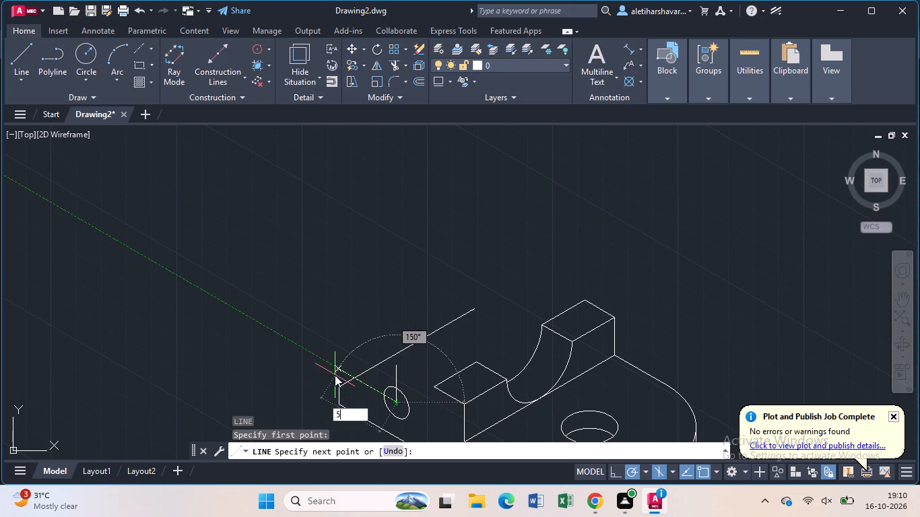
key(Return)
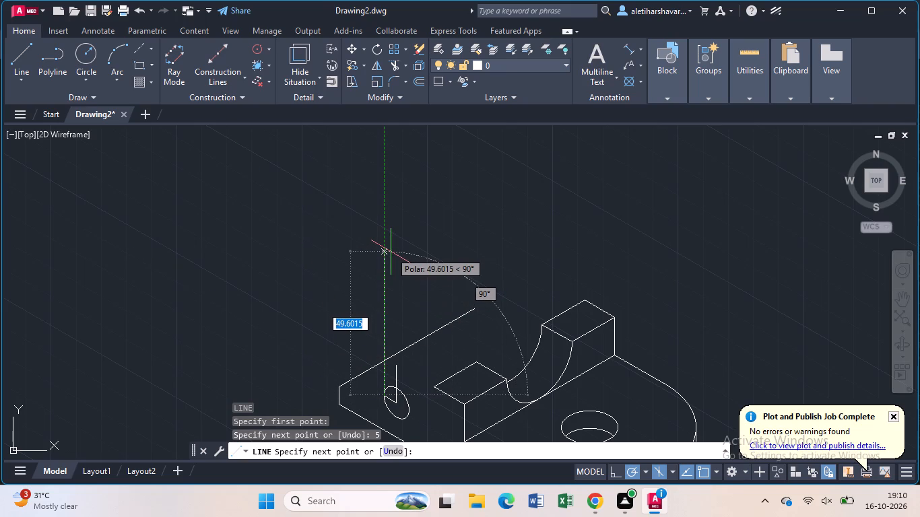
click(391, 251)
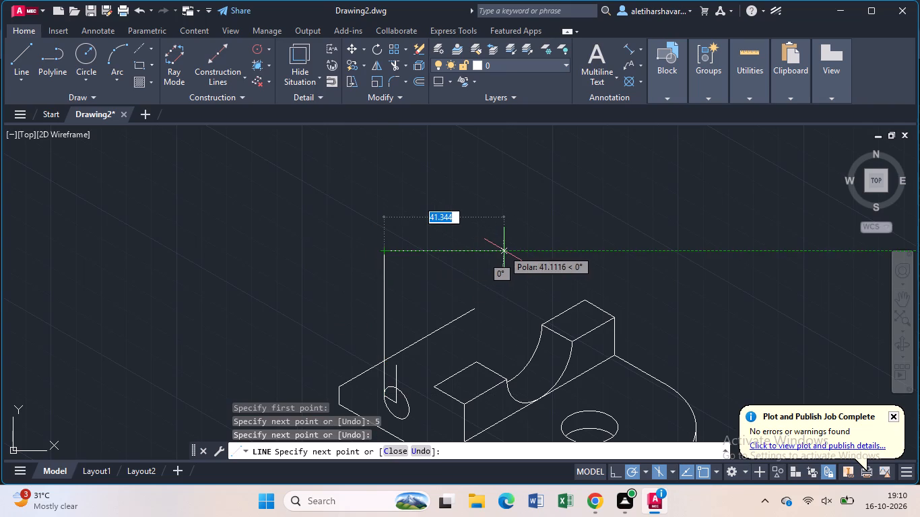
key(Escape)
Draw a vertical line upward from the outer corner of the lower block's top face, ending above the other vertical line.
key(l)
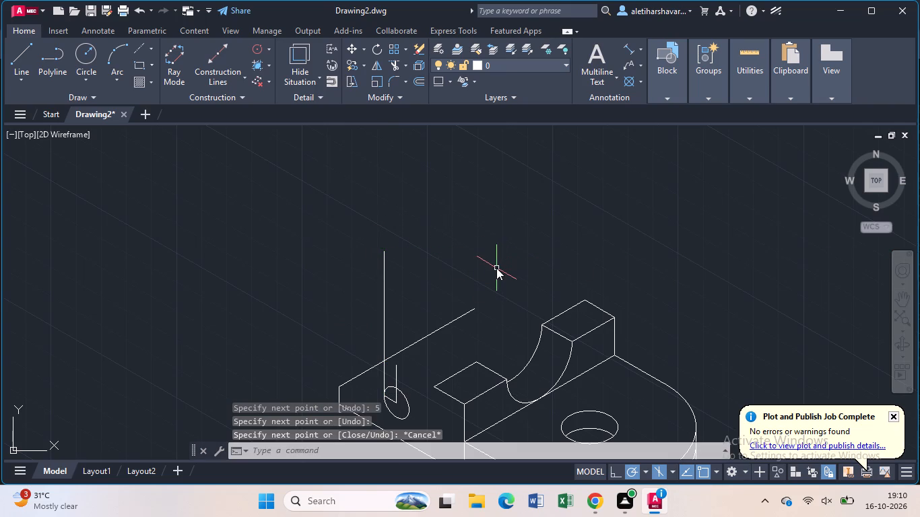
key(Return)
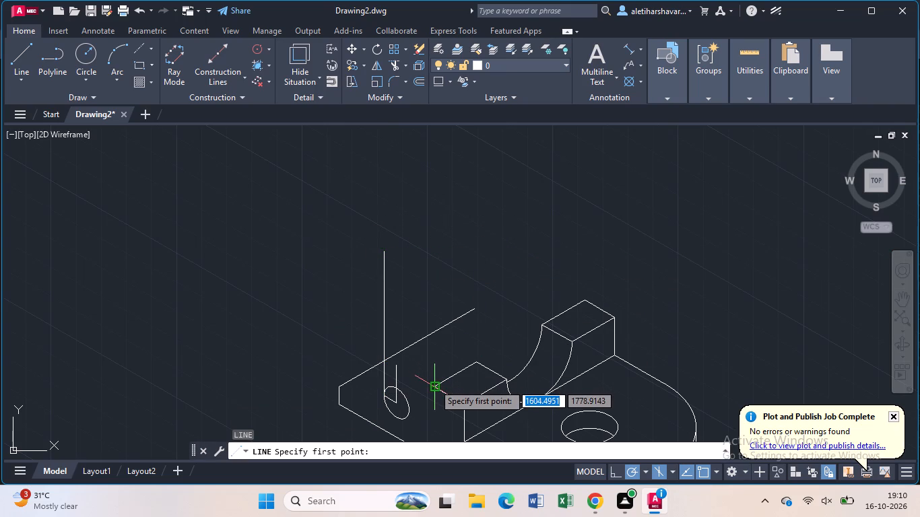
click(434, 384)
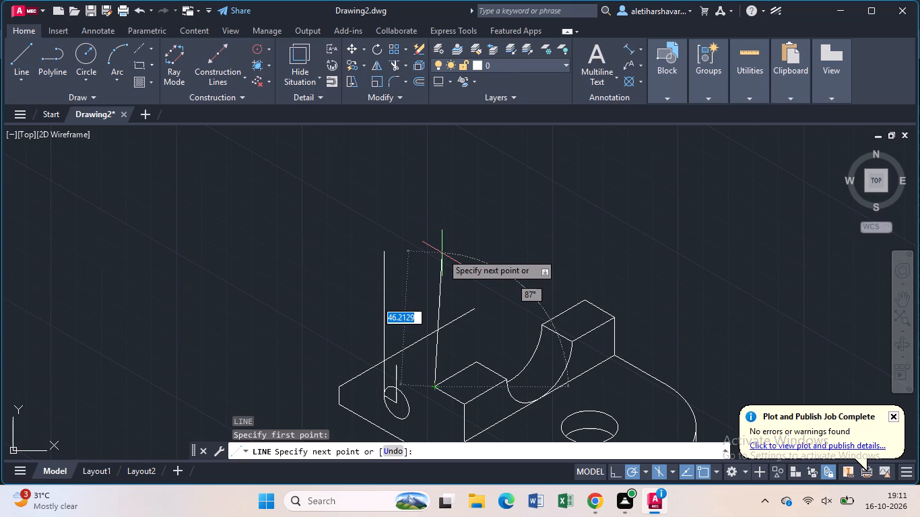
click(438, 218)
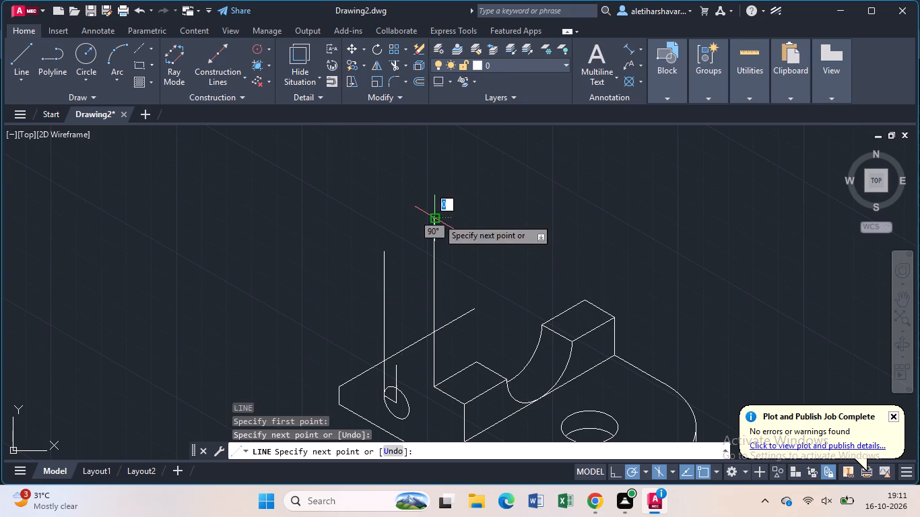
key(Escape)
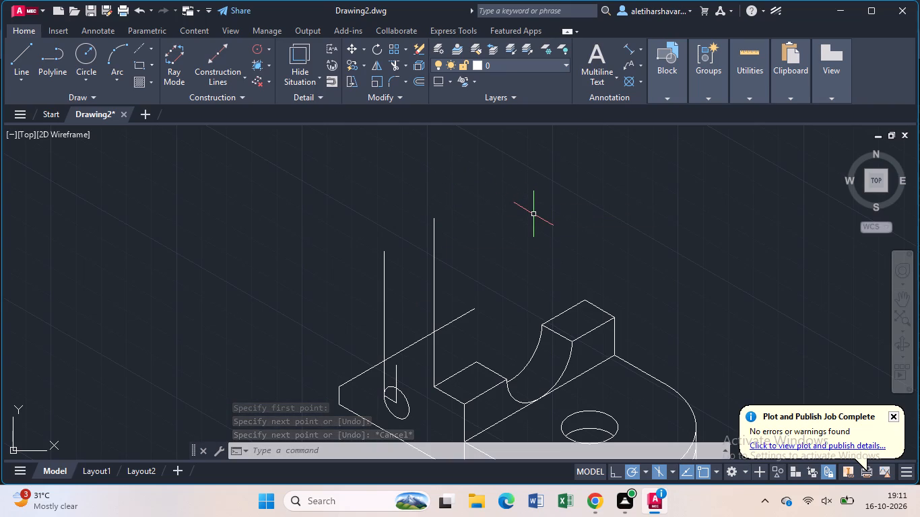
Start another line for the upright feature.
key(l)
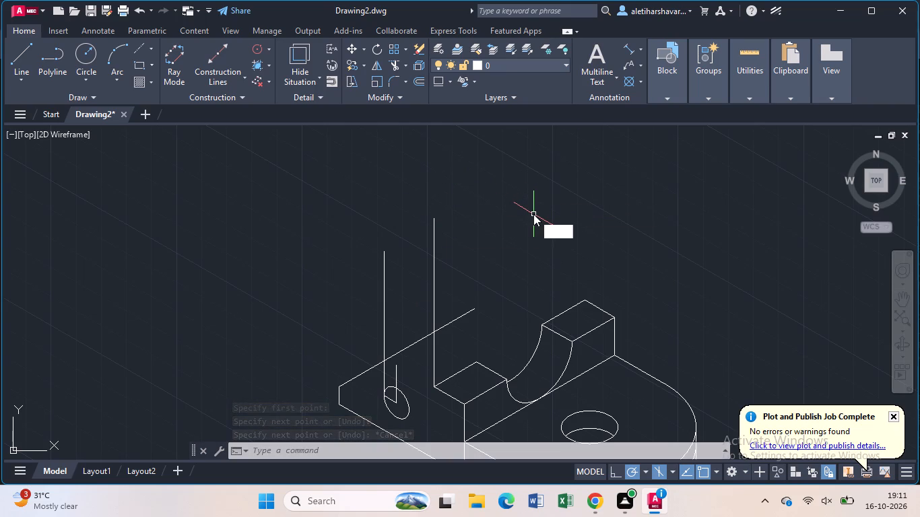
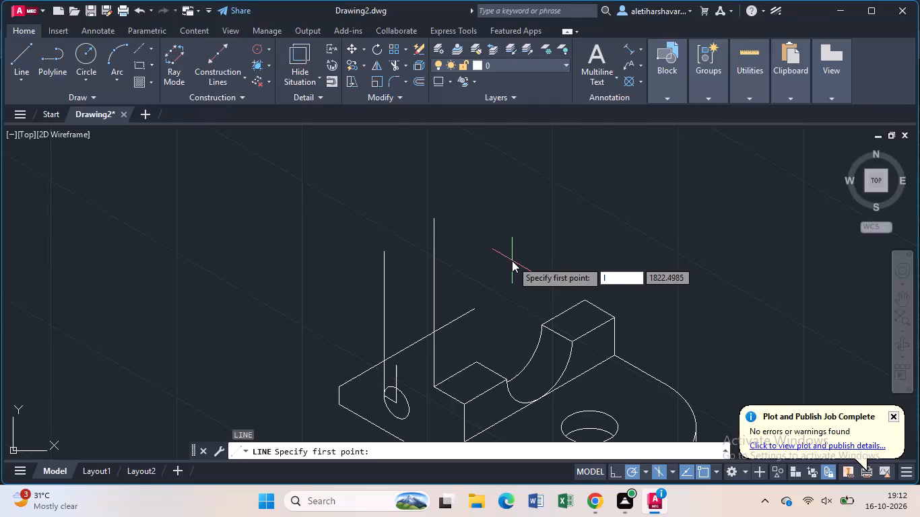
Erase the vertical line standing on the outer corner of the lower block's top face.
key(Return)
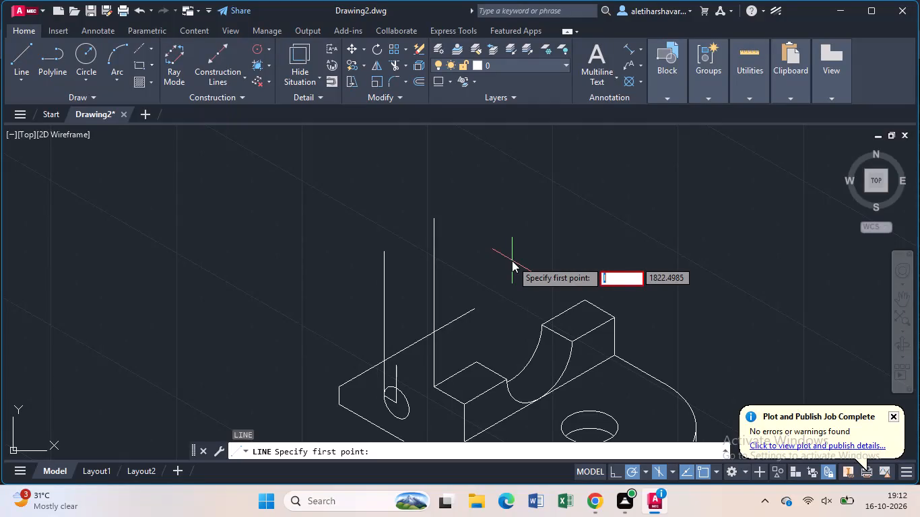
key(Escape)
click(434, 370)
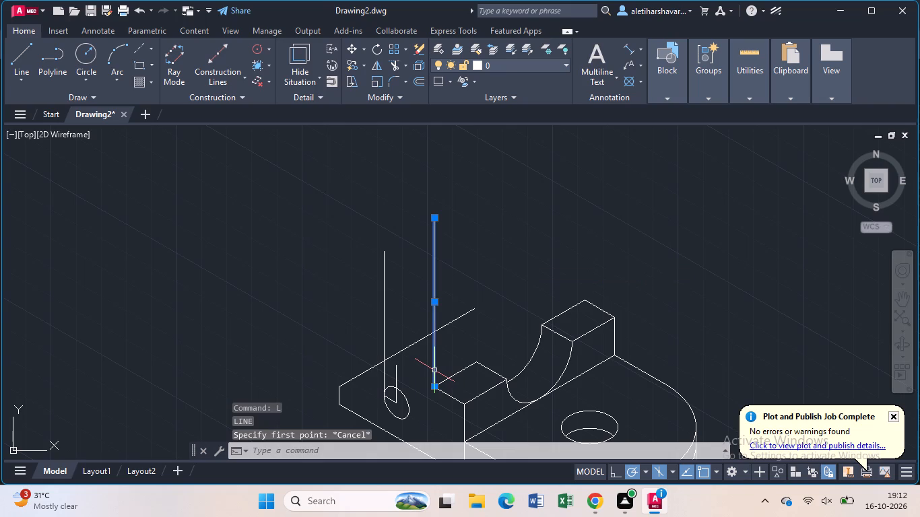
key(Delete)
Draw a 50-unit vertical line up from the lower block's outer top corner, continuing about 41 units at 150°.
key(l)
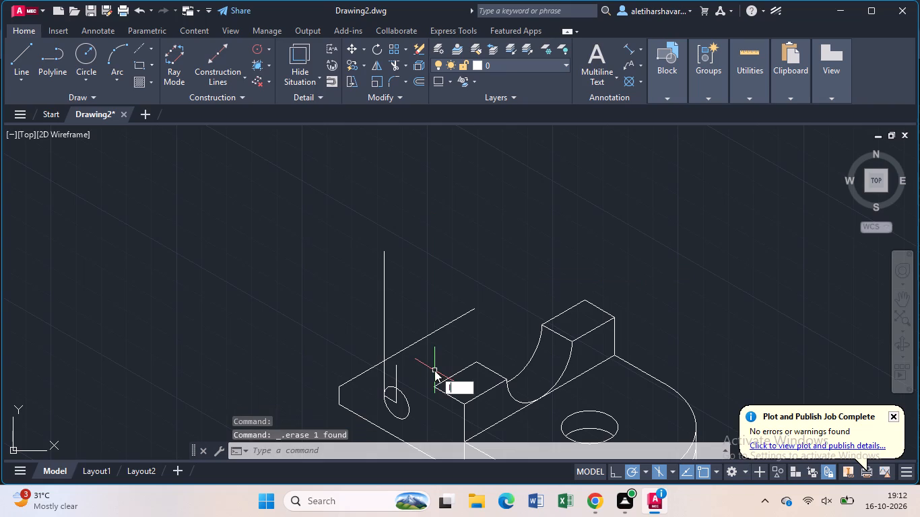
key(Return)
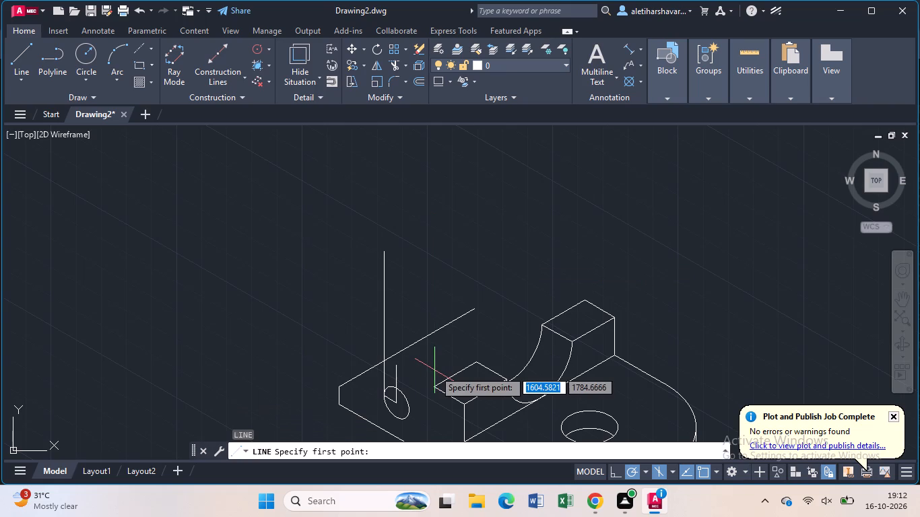
click(436, 385)
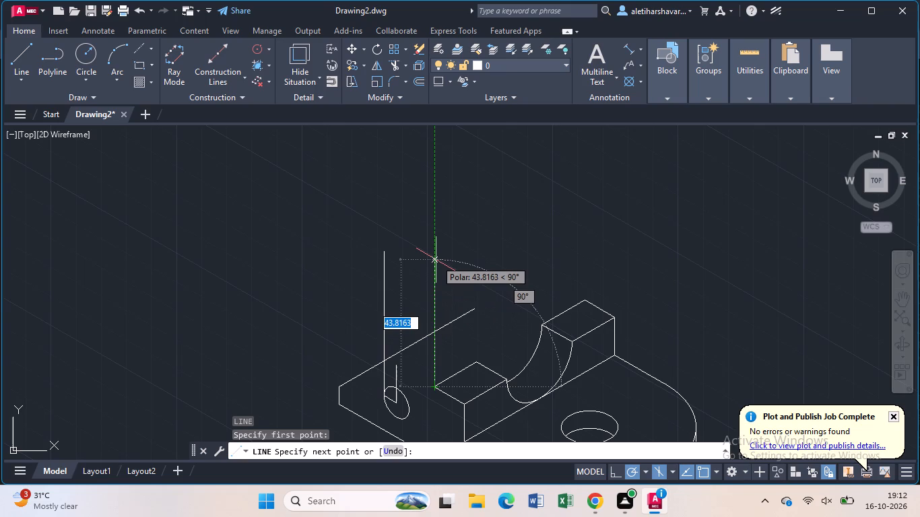
key(5)
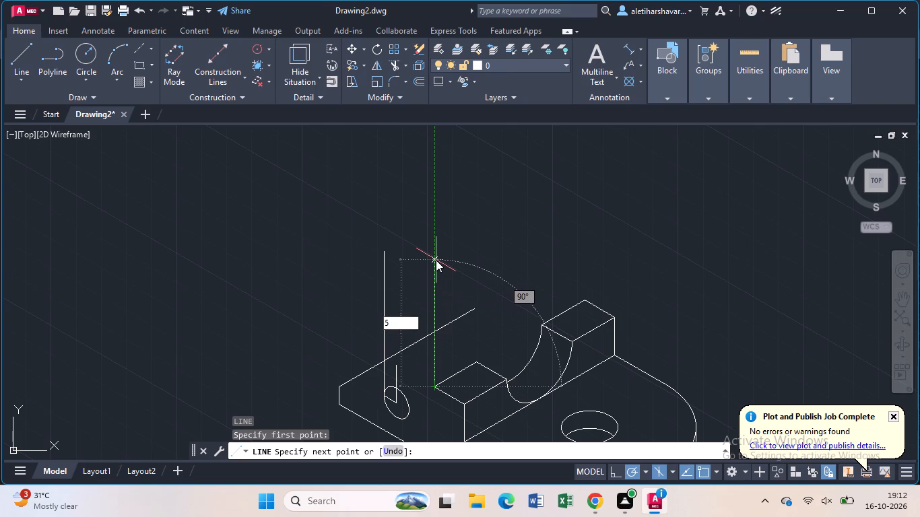
key(0)
key(Return)
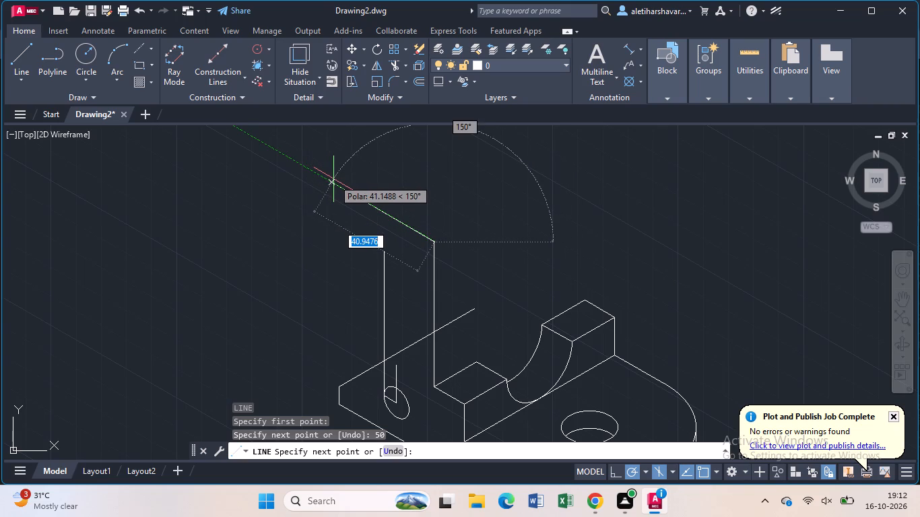
click(333, 179)
key(Escape)
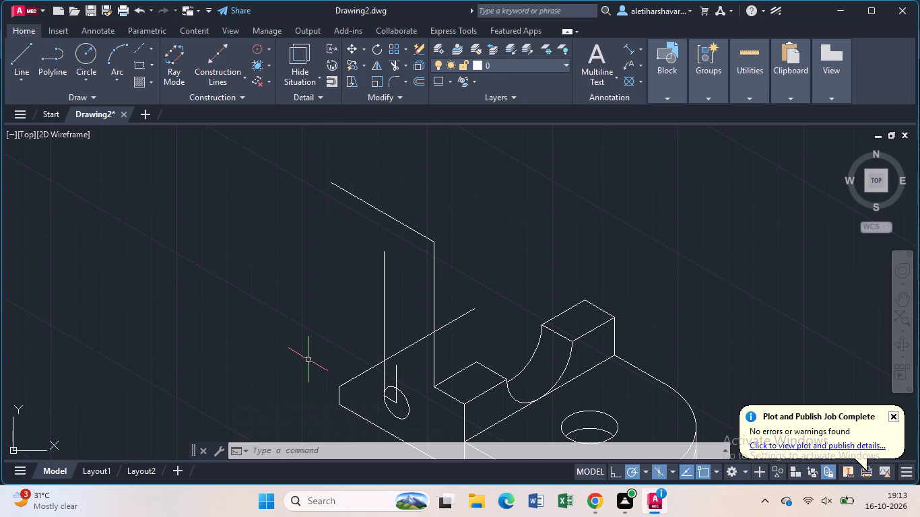
Extend the vertical line above the small isocircle up to the new sloping line.
text(ex)
key(Return)
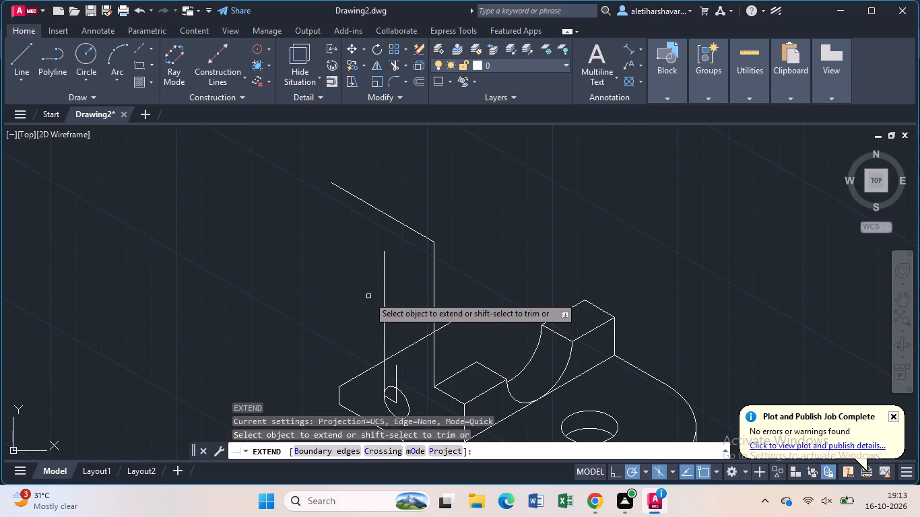
click(384, 287)
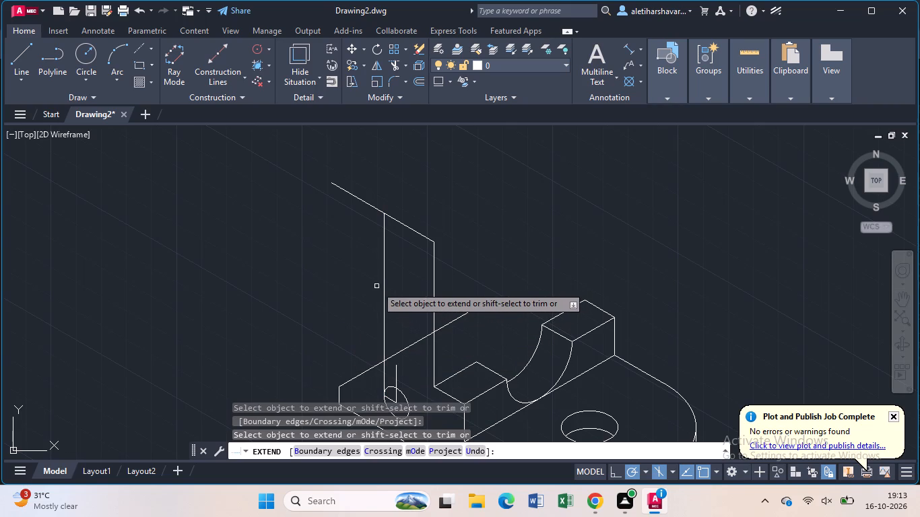
key(Escape)
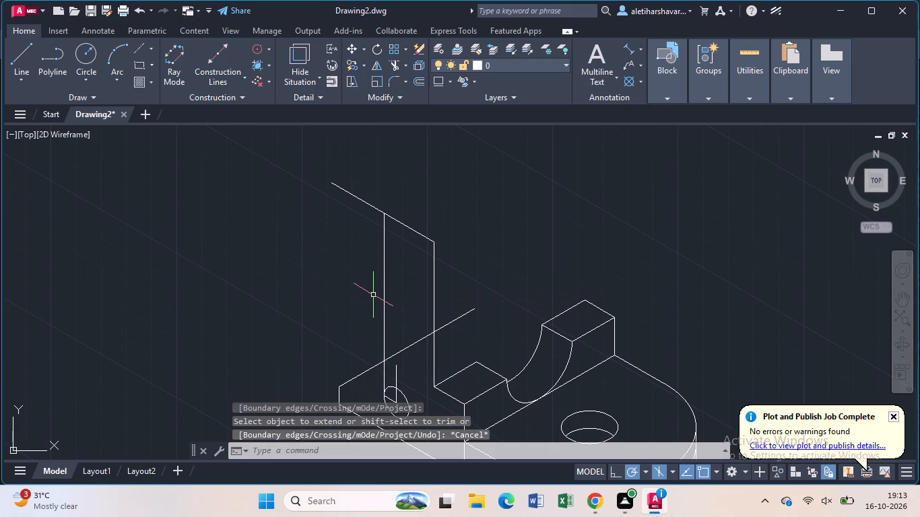
Draw an isocircle of radius 20 centred where the extended vertical line meets the sloping line.
text(ell)
key(Return)
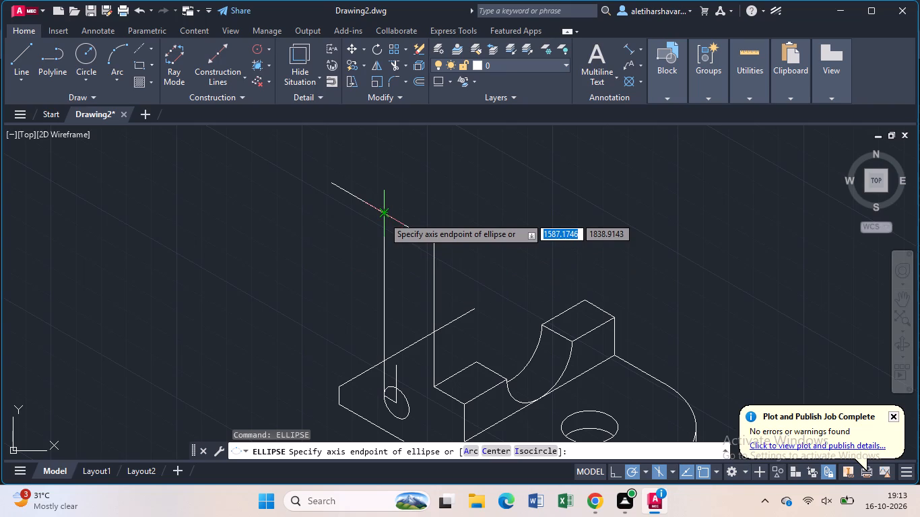
click(529, 453)
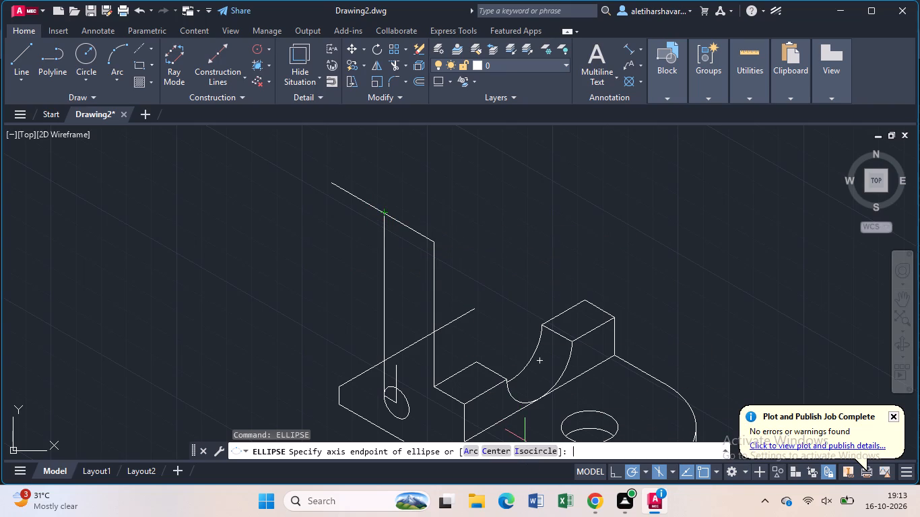
click(384, 215)
text(20)
key(Return)
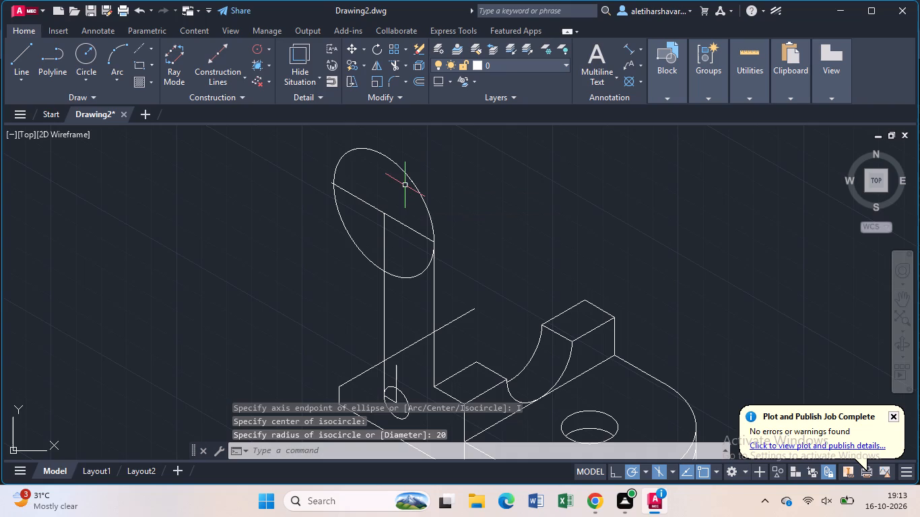
Draw a concentric isocircle of radius 9 inside the radius-20 isocircle.
key(e)
text(ll)
key(Return)
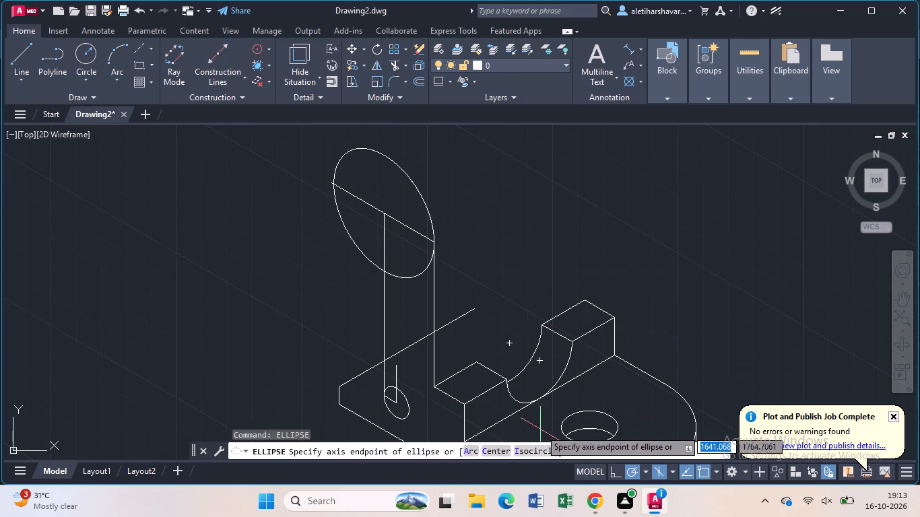
click(537, 450)
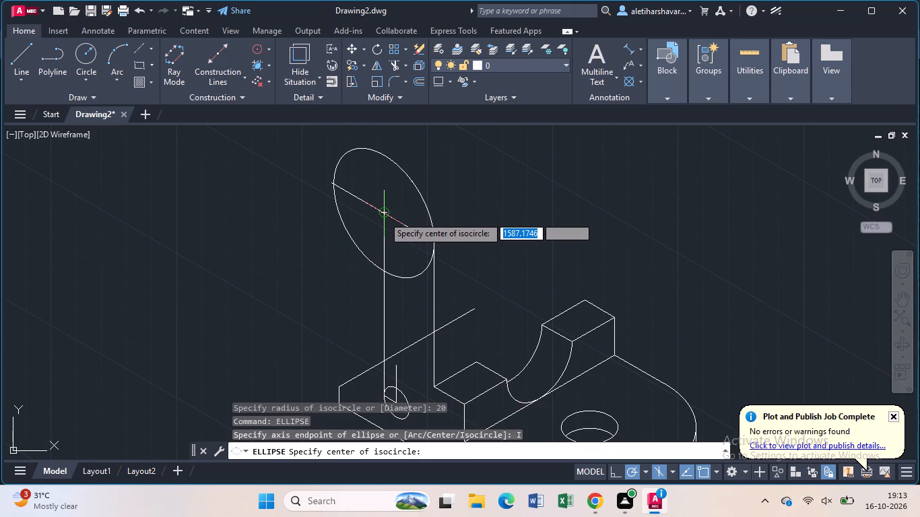
click(383, 216)
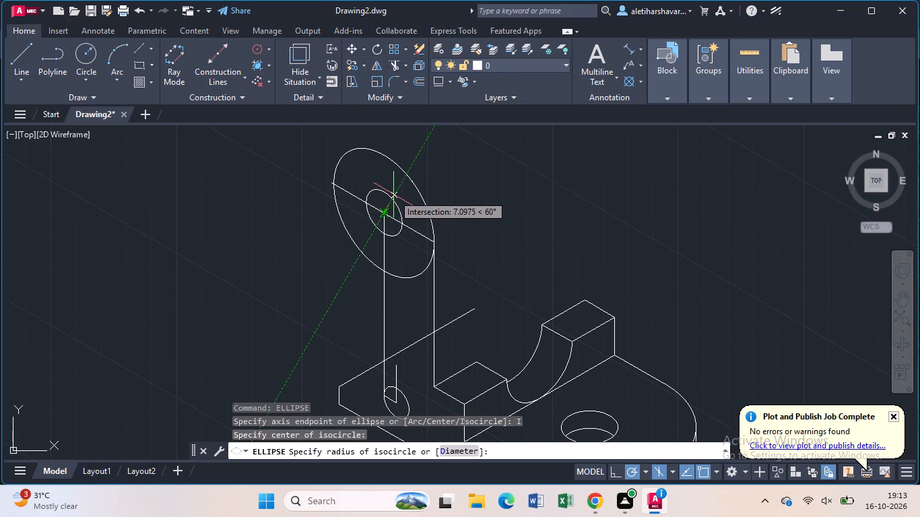
key(9)
key(Return)
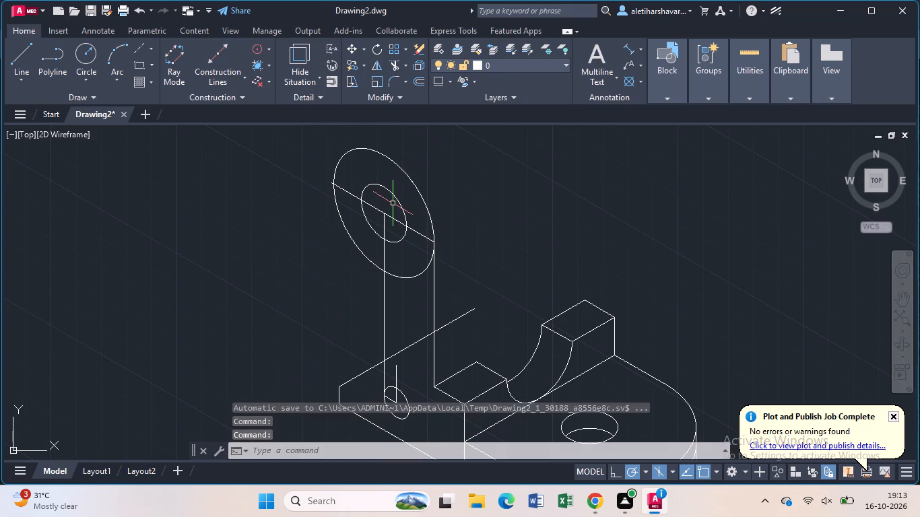
Draw a 30-unit line at 150° from the lower block's outer top corner, continuing vertically down to the base.
key(l)
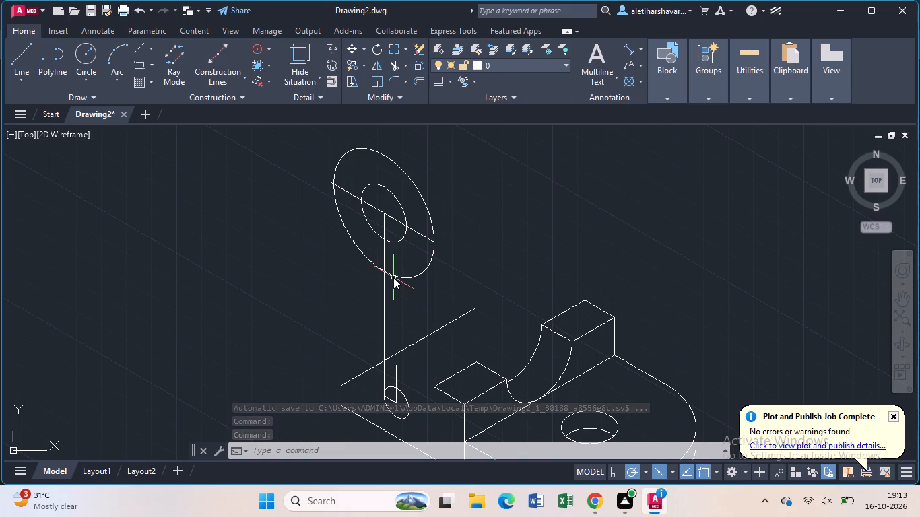
key(Return)
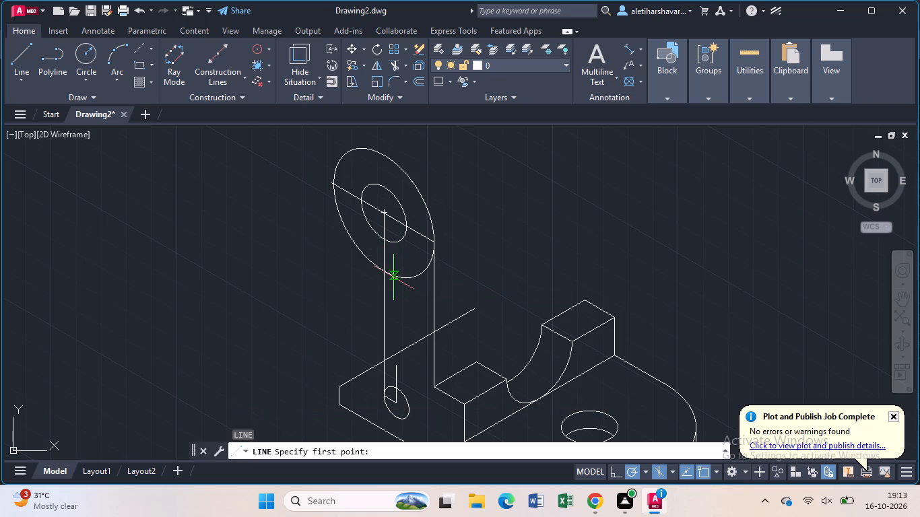
click(433, 386)
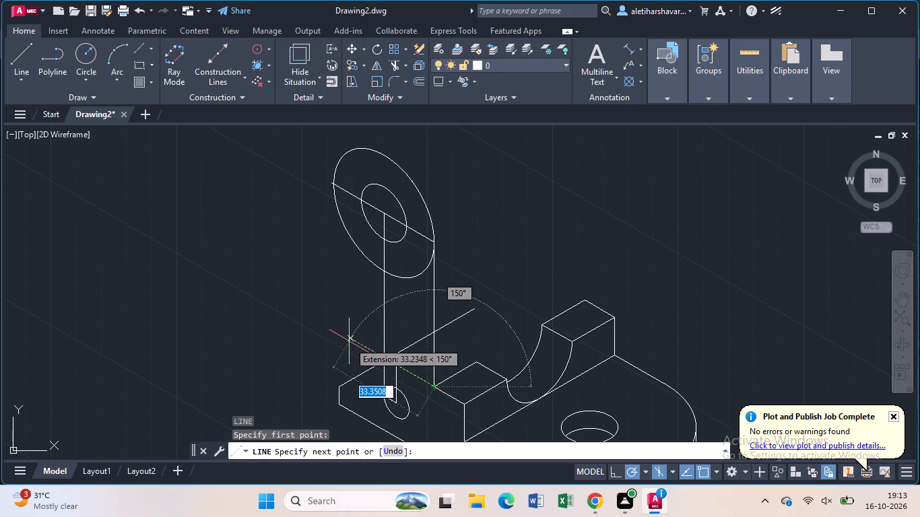
text(30)
key(Return)
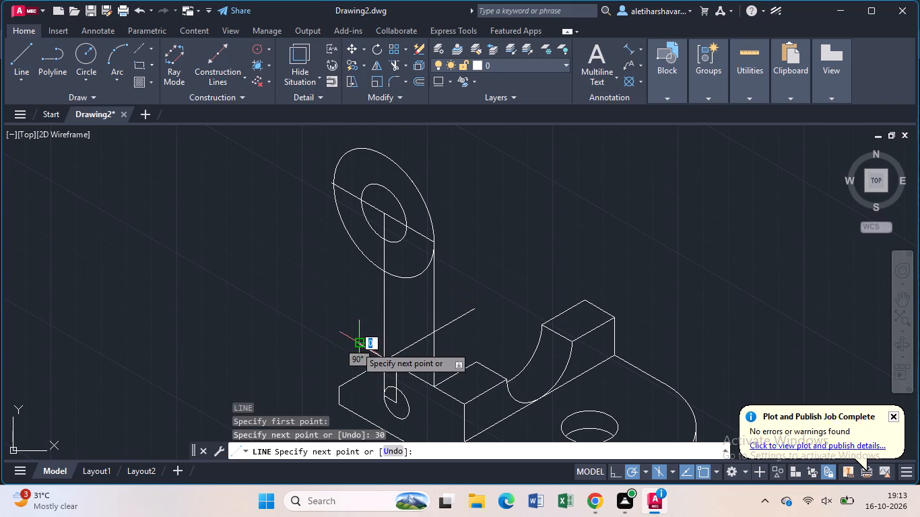
click(361, 401)
key(Escape)
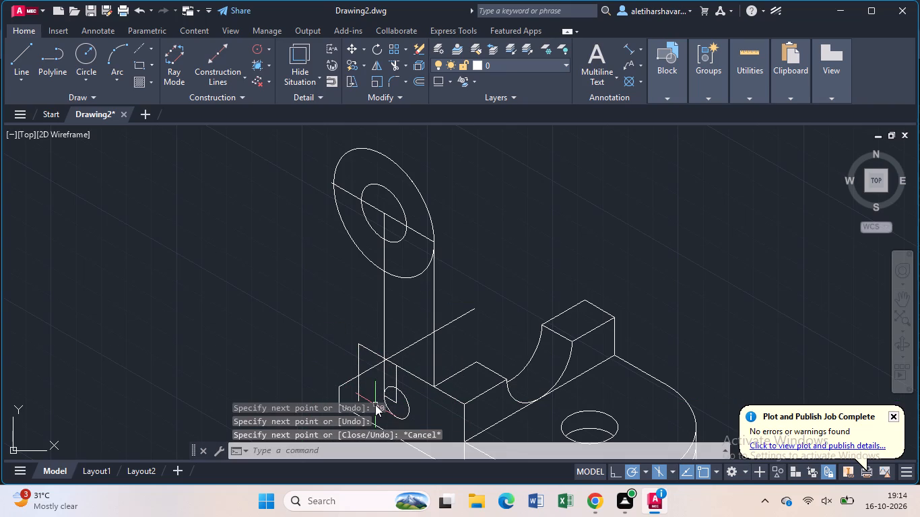
Draw a line about 13.5 units long at 330° from the upper corner of the base's far end.
key(l)
key(Return)
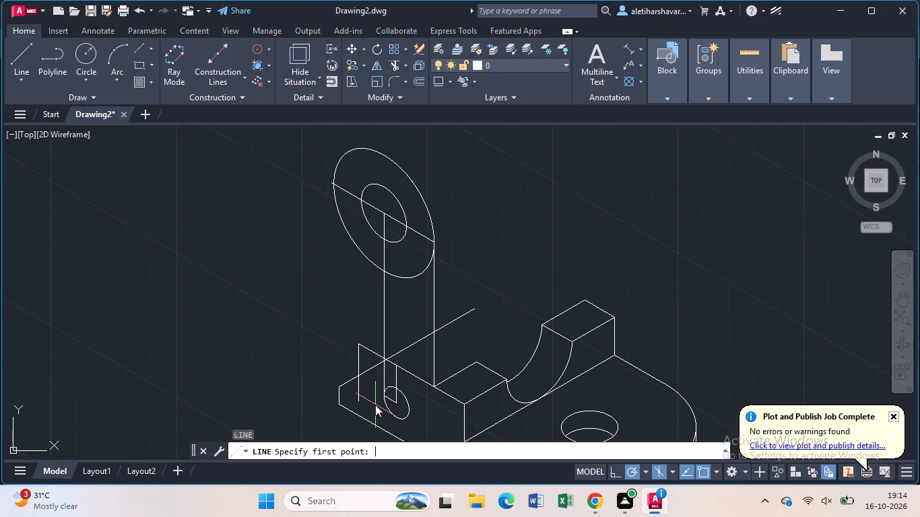
click(337, 388)
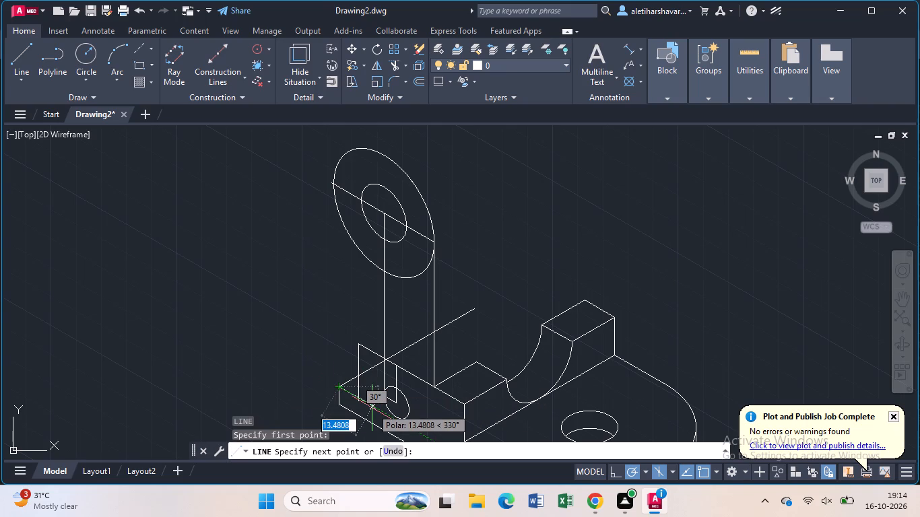
click(372, 408)
key(Escape)
Trim the overhanging ends where the short base edge crosses the upright's new vertical line.
text(tr)
key(Return)
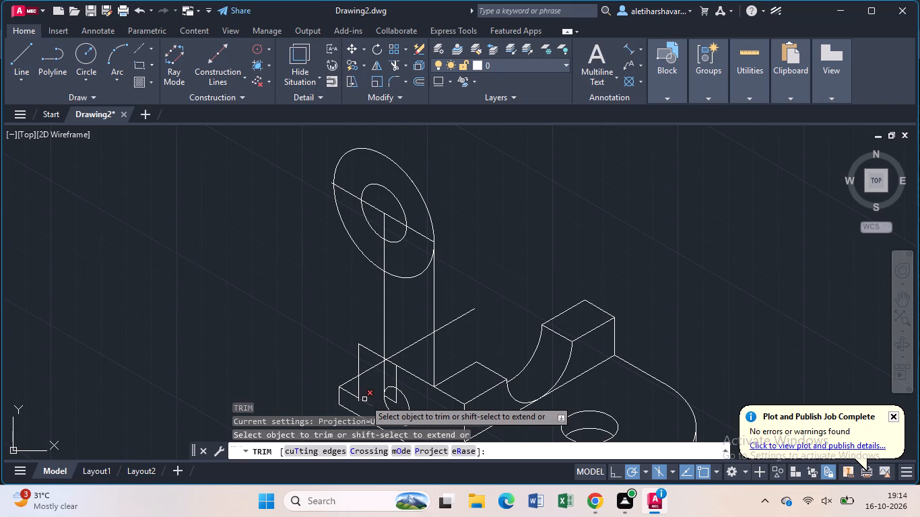
click(364, 399)
click(357, 401)
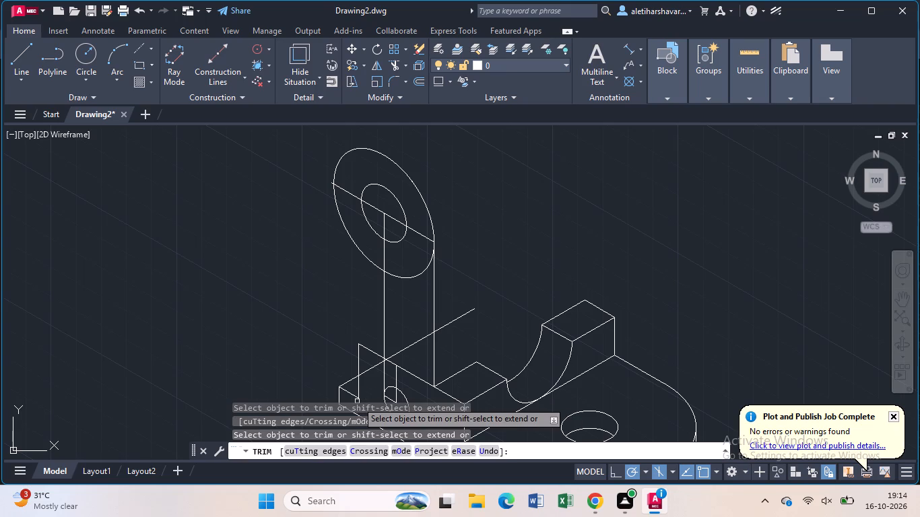
Trim away the 30-unit sloping line and the short construction lines at the small isocircle.
click(370, 352)
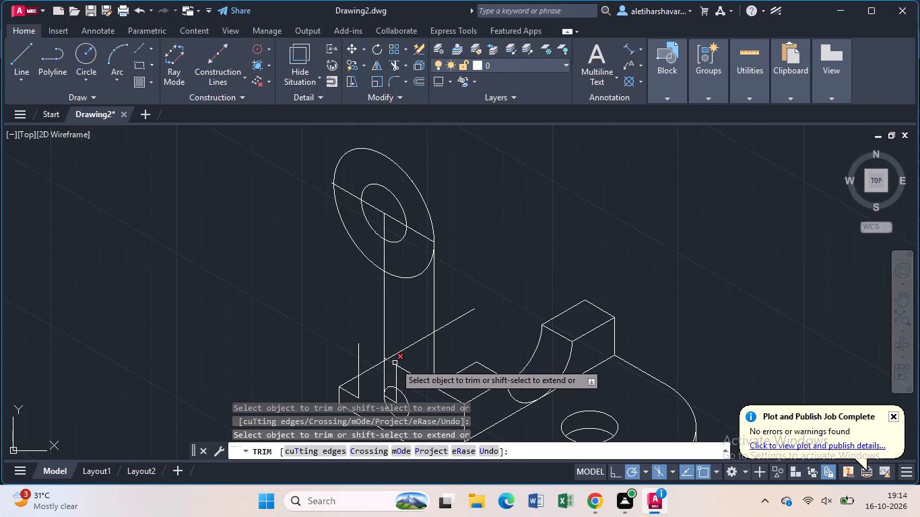
click(395, 363)
click(401, 367)
click(397, 378)
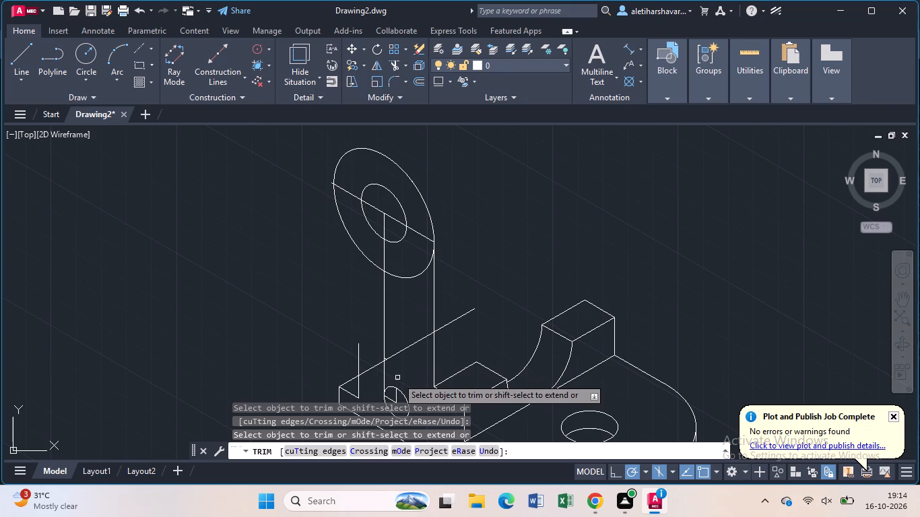
click(391, 402)
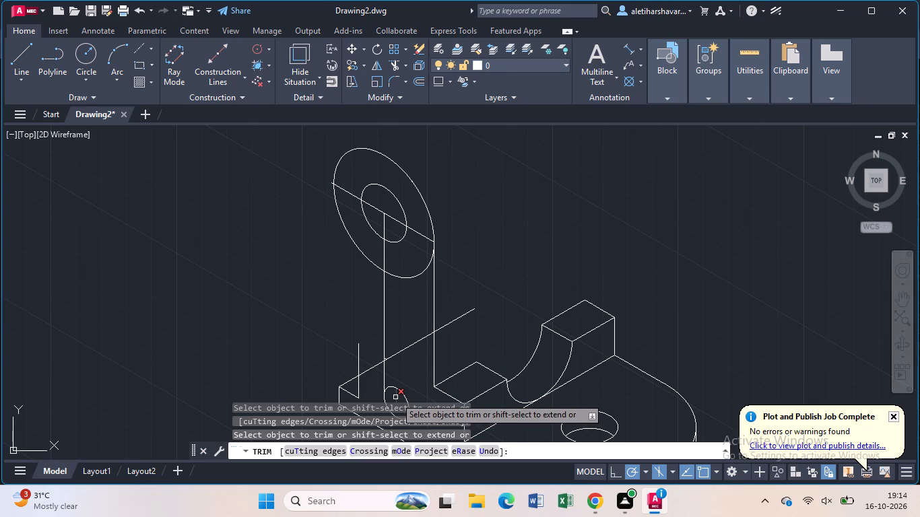
click(395, 397)
Trim off the long central vertical line from the small isocircle up to the radius-20 isocircle.
click(385, 380)
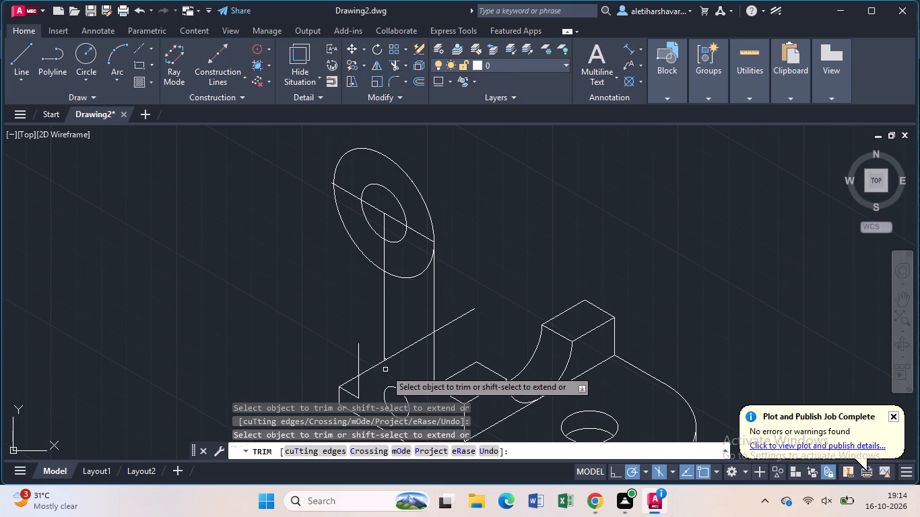
click(384, 358)
click(383, 353)
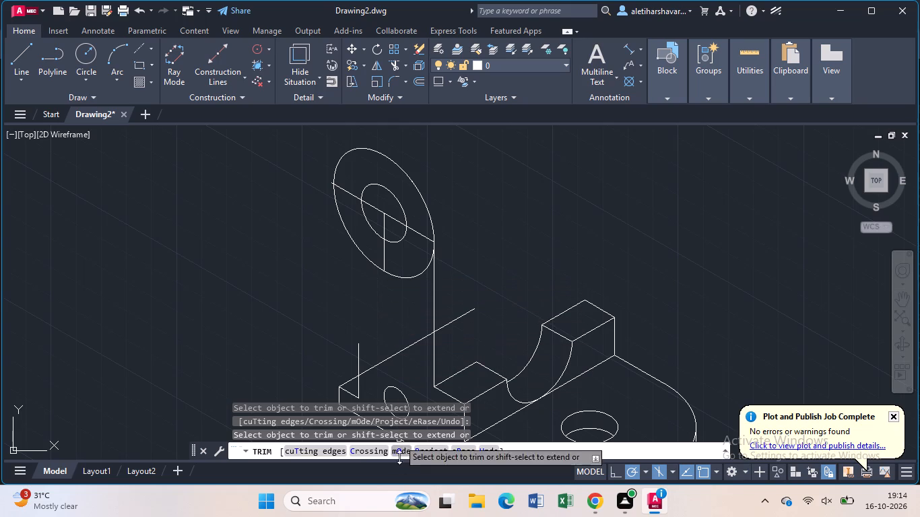
key(Escape)
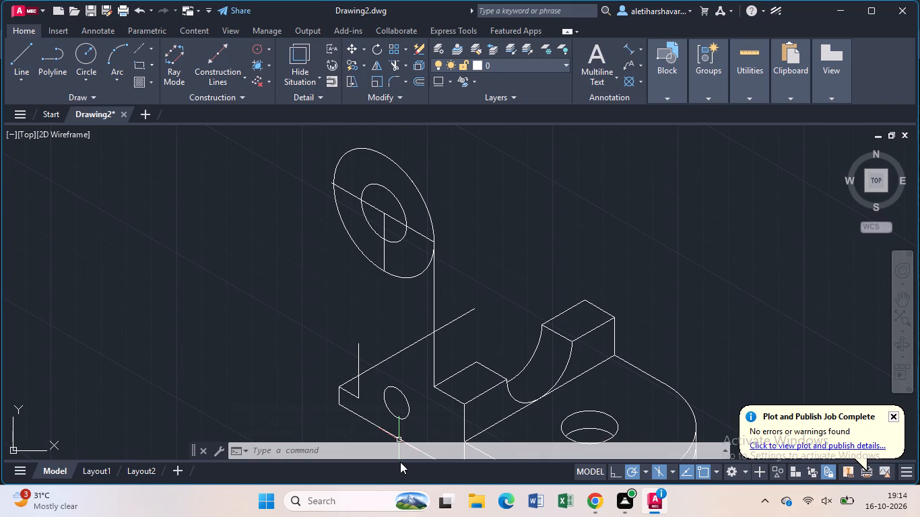
Draw a line 7.5 units straight up from the foot of the upright's vertical line, continuing at 30° past the raised blocks.
key(l)
key(Return)
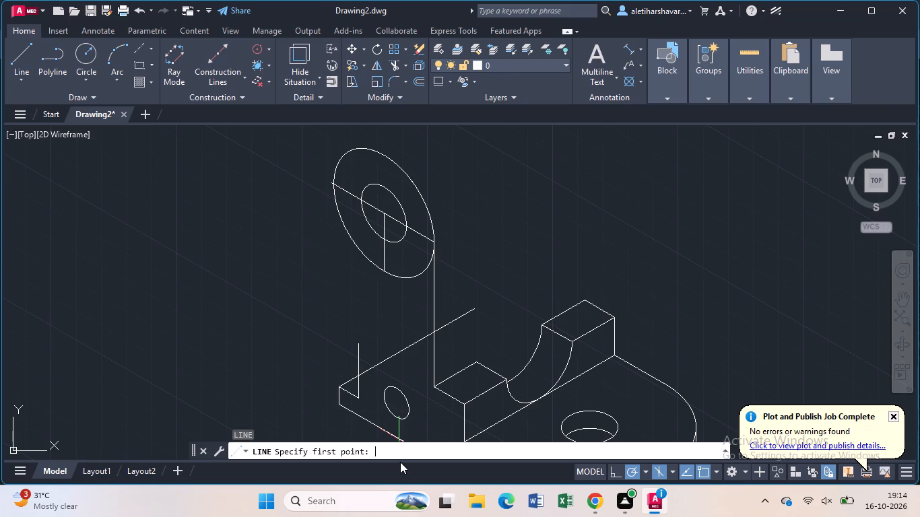
click(436, 388)
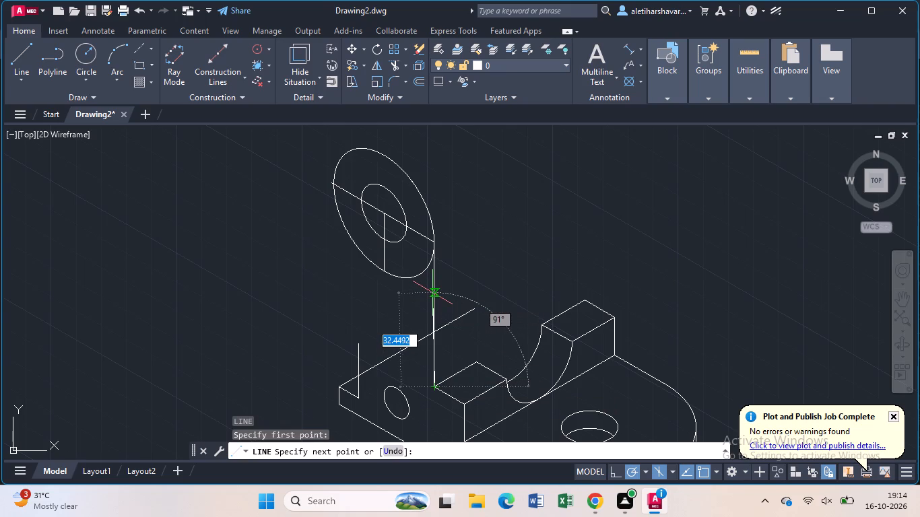
key(7)
text(.5)
key(Return)
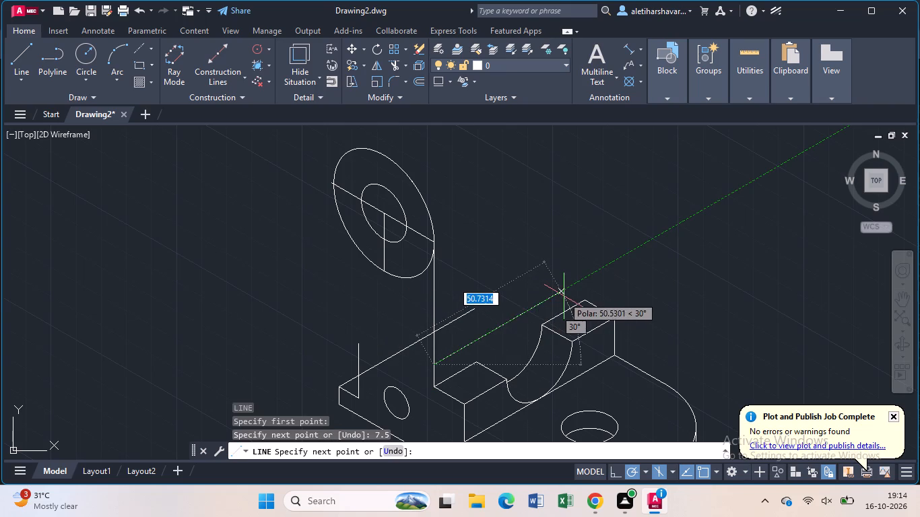
click(583, 286)
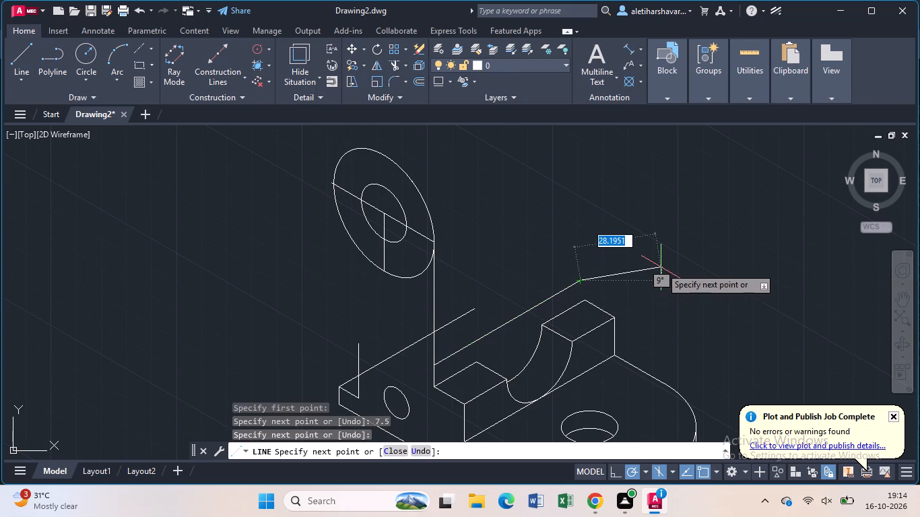
key(Escape)
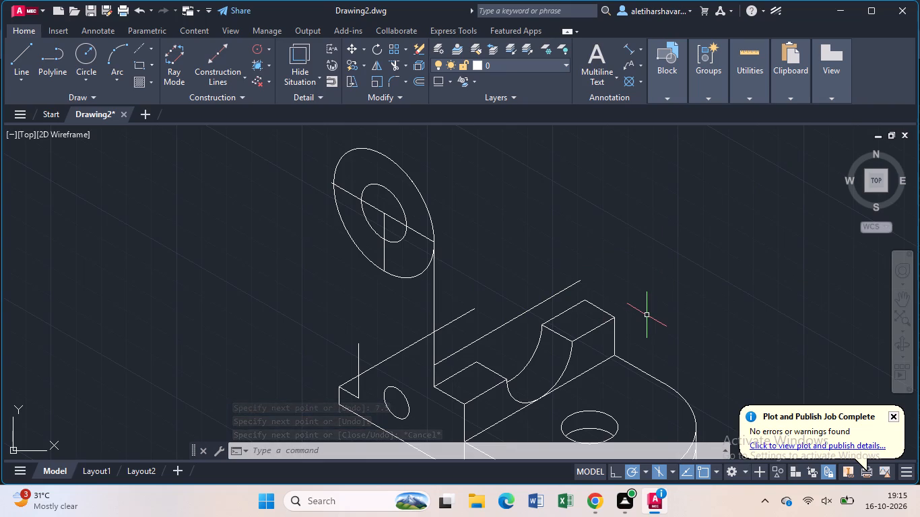
Trim the long 30° base edge where it overhangs the upright's long vertical line.
text(tr)
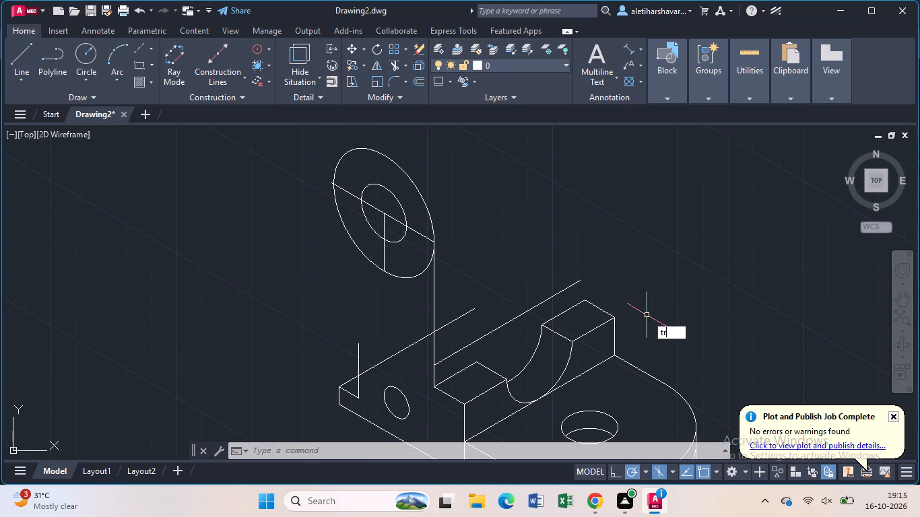
key(Return)
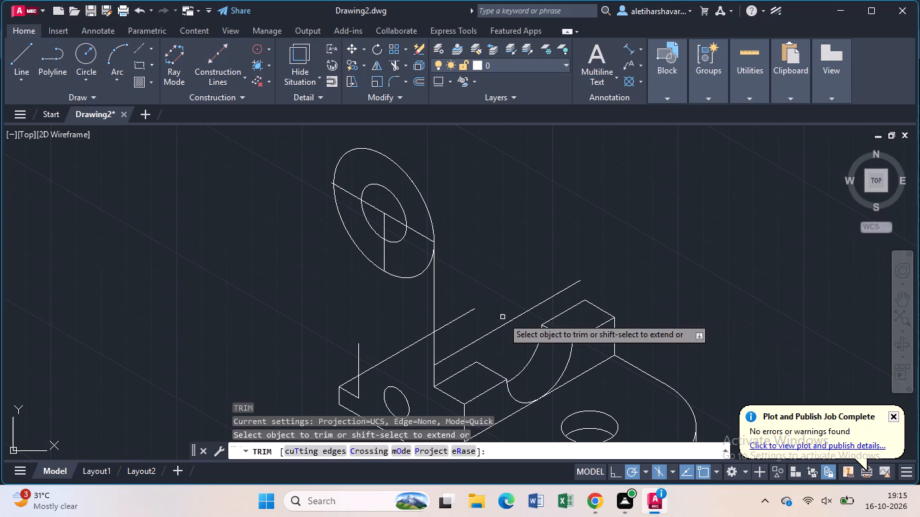
click(464, 314)
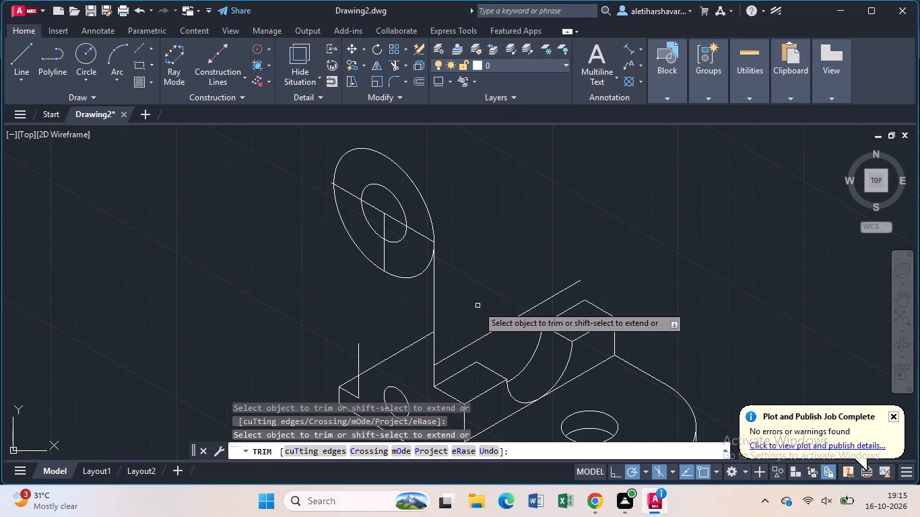
key(l)
key(Return)
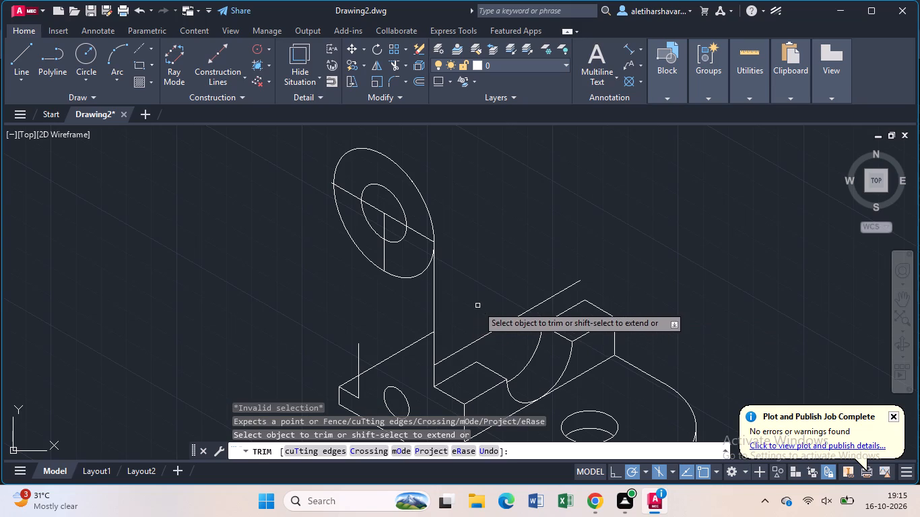
key(Escape)
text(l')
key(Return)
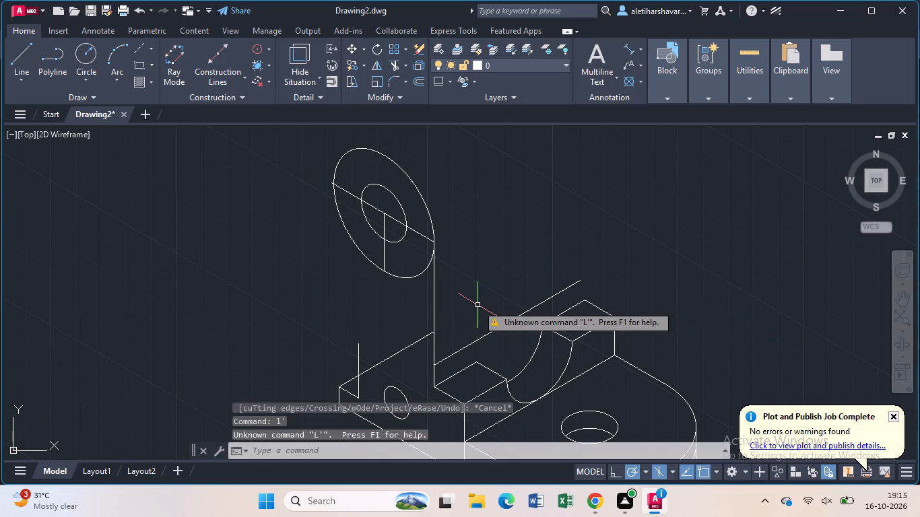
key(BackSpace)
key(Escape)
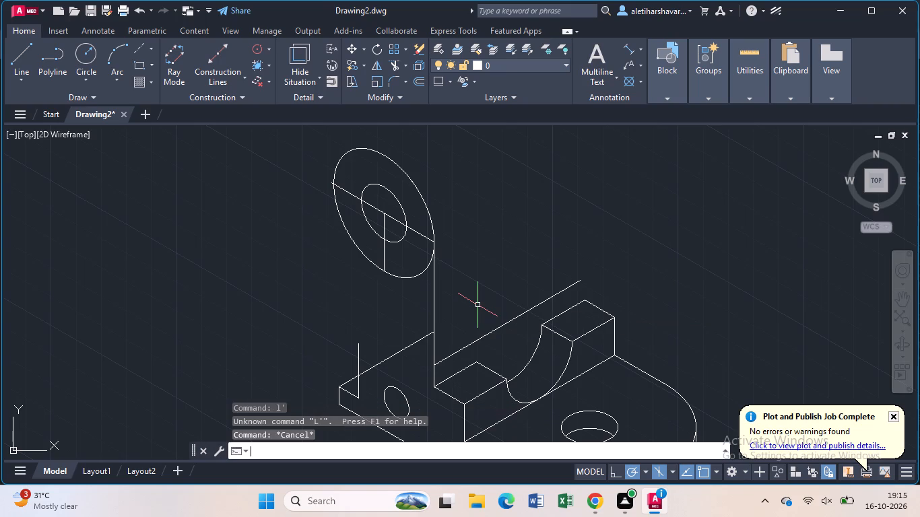
Draw a 7.5-unit line at 30° from the base edge's trimmed end on the upright's vertical line.
key(l)
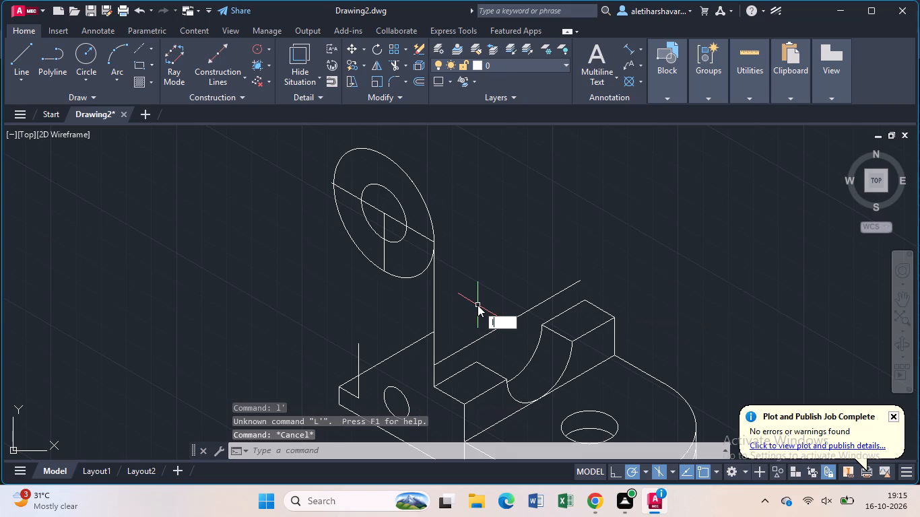
key(Return)
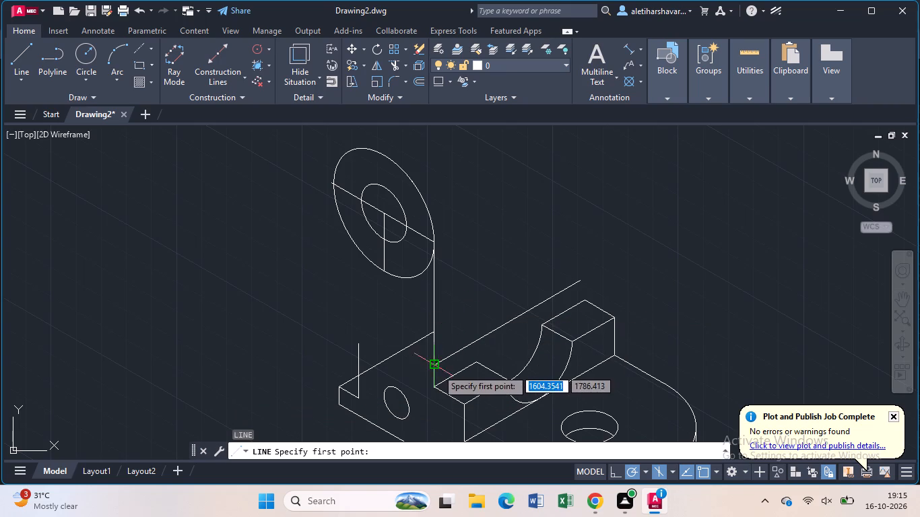
scroll(432, 337, up, 3)
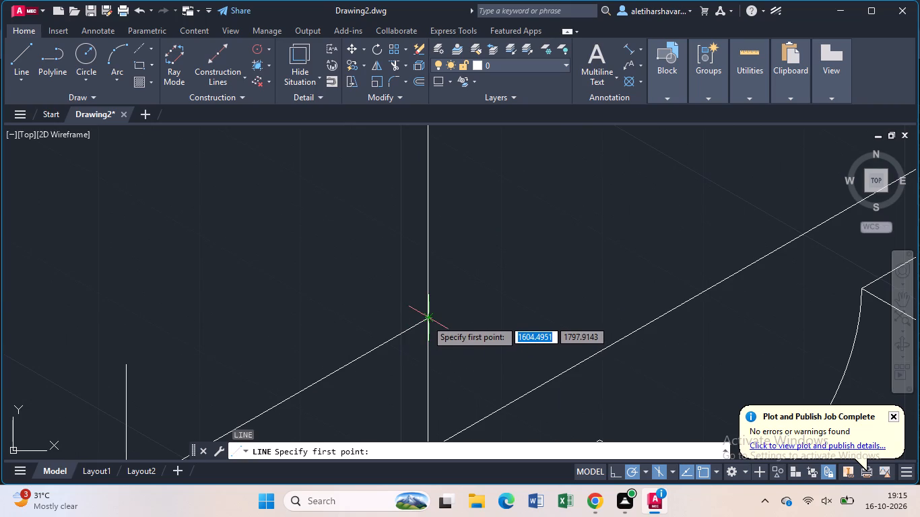
click(426, 320)
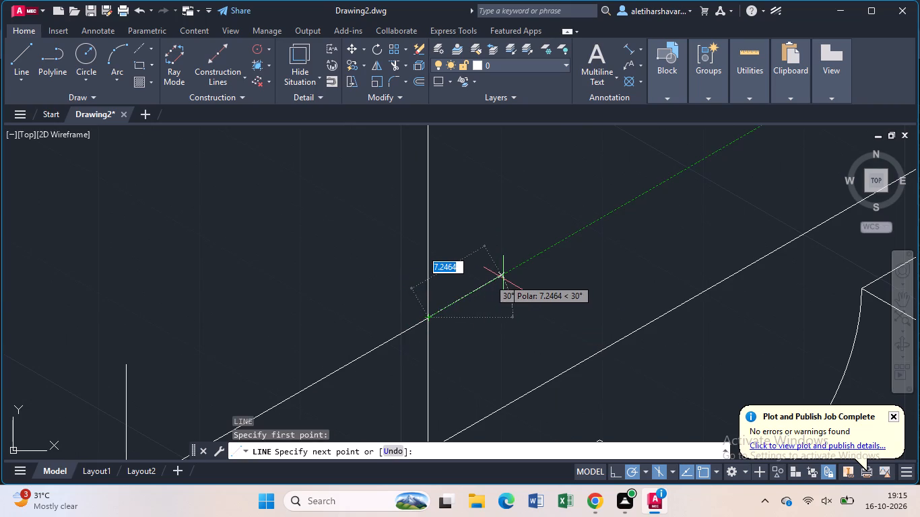
key(7)
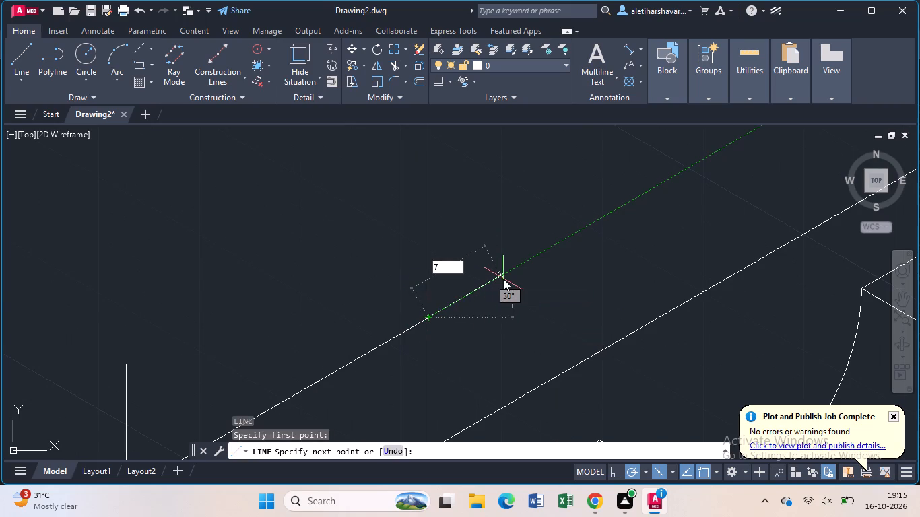
text(.5)
key(Return)
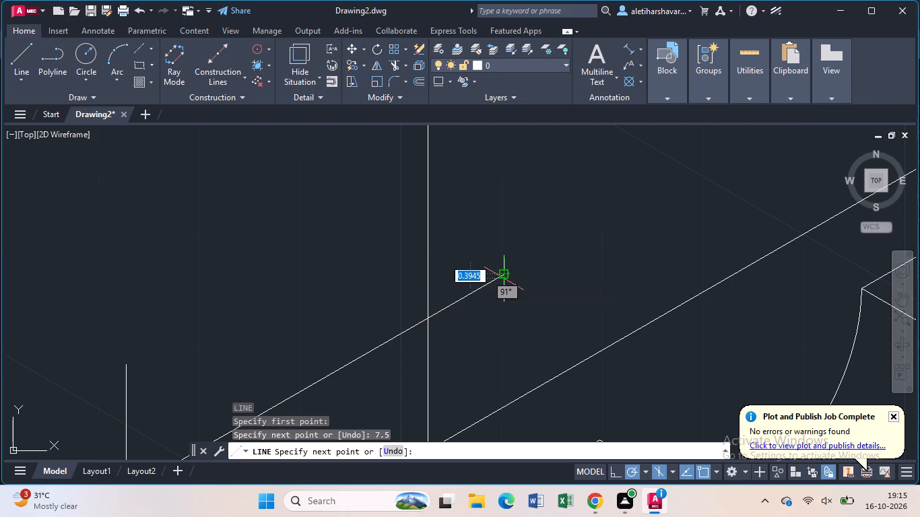
middle_drag(504, 279, 513, 300)
scroll(513, 298, down, 2)
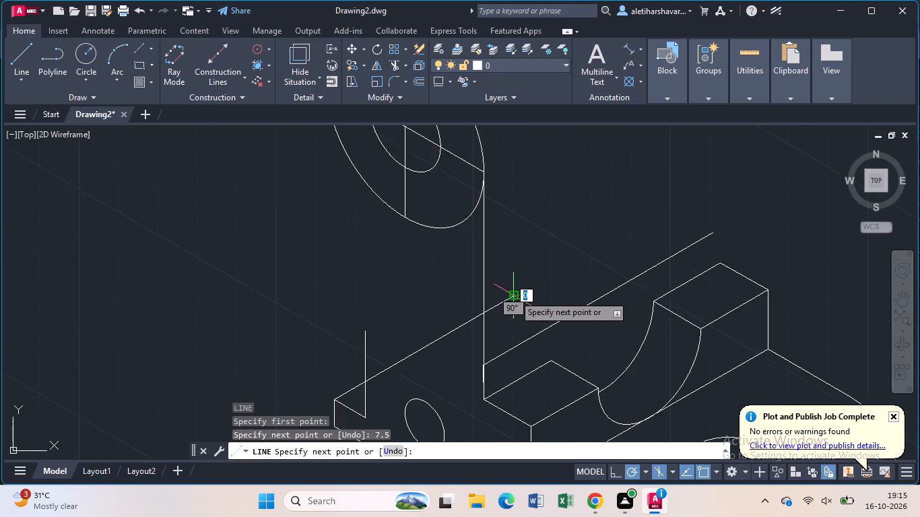
scroll(514, 295, down, 1)
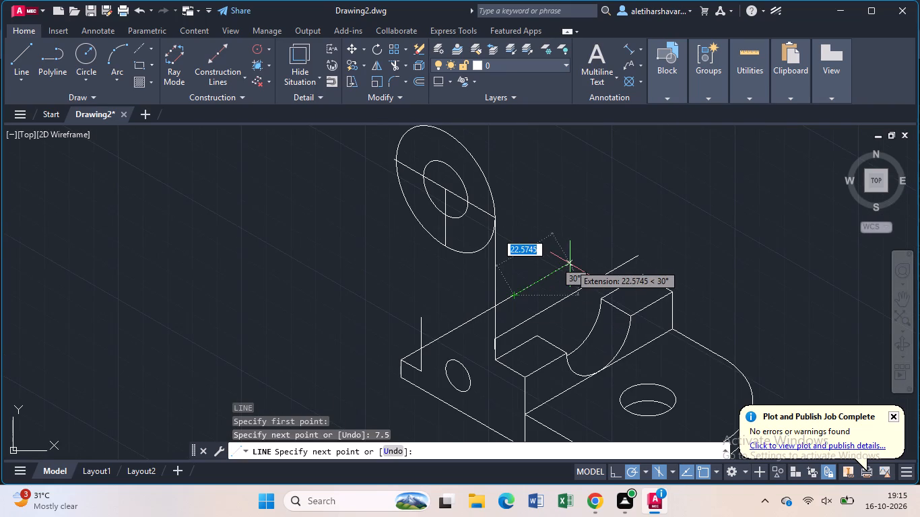
key(Escape)
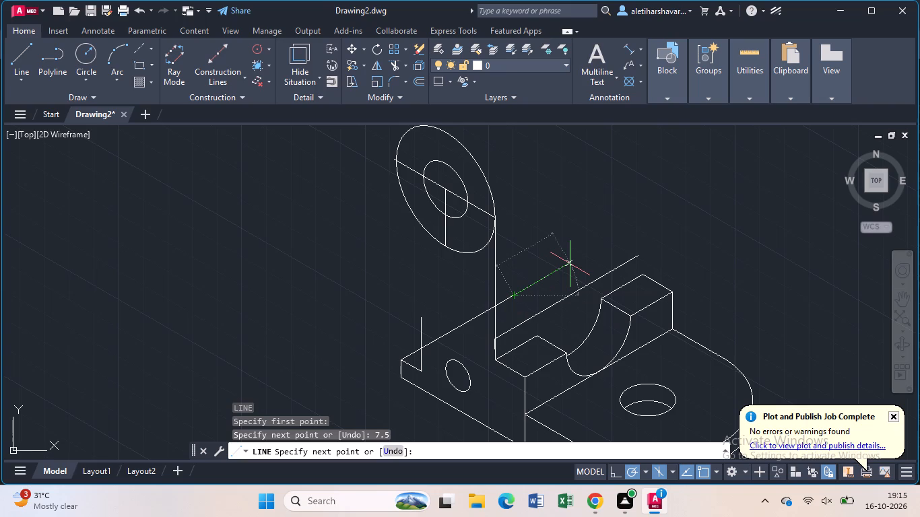
Extend the short vertical line at the base's far end up to the large isocircle.
text(ex)
key(Return)
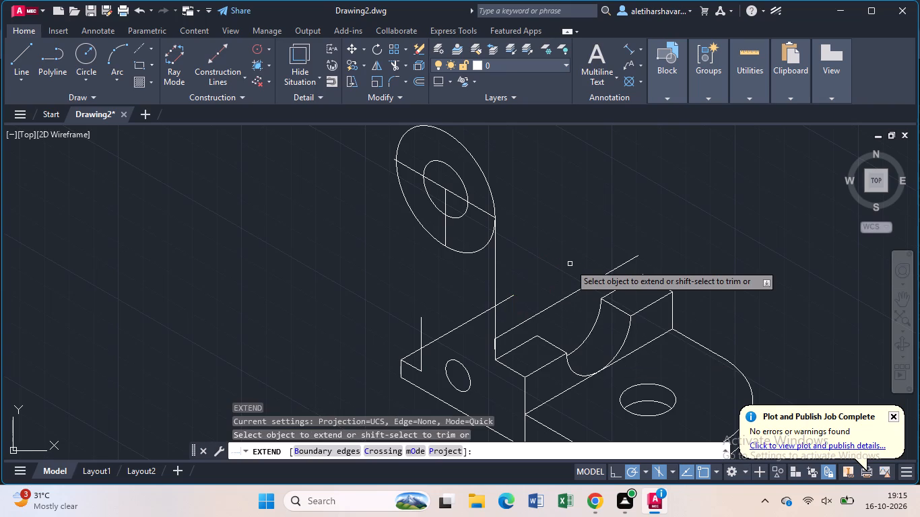
click(420, 341)
key(Escape)
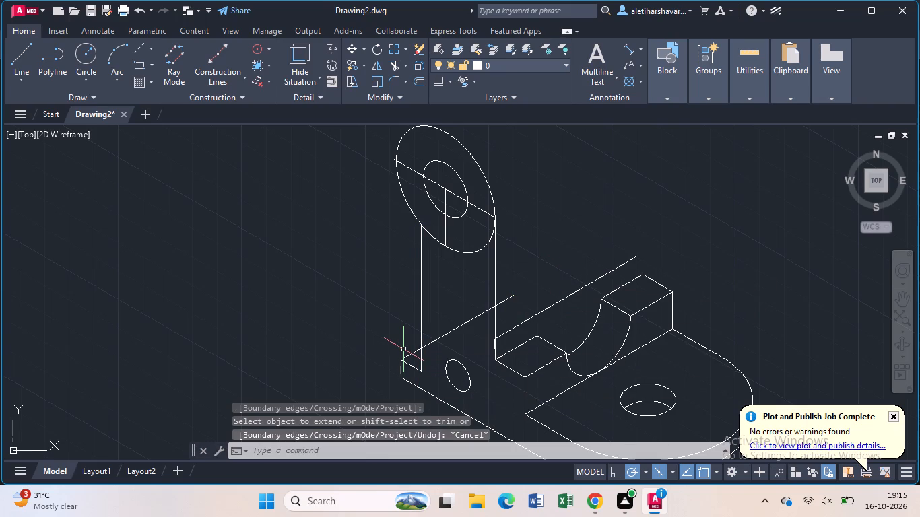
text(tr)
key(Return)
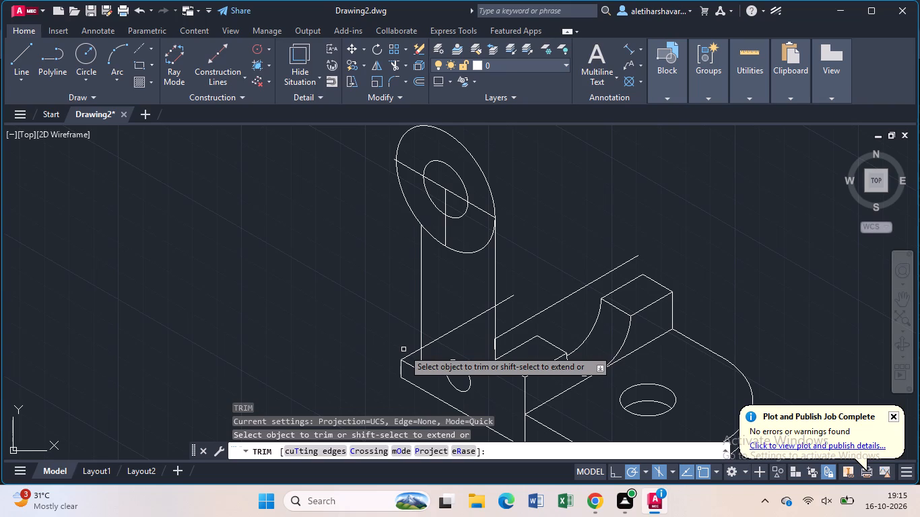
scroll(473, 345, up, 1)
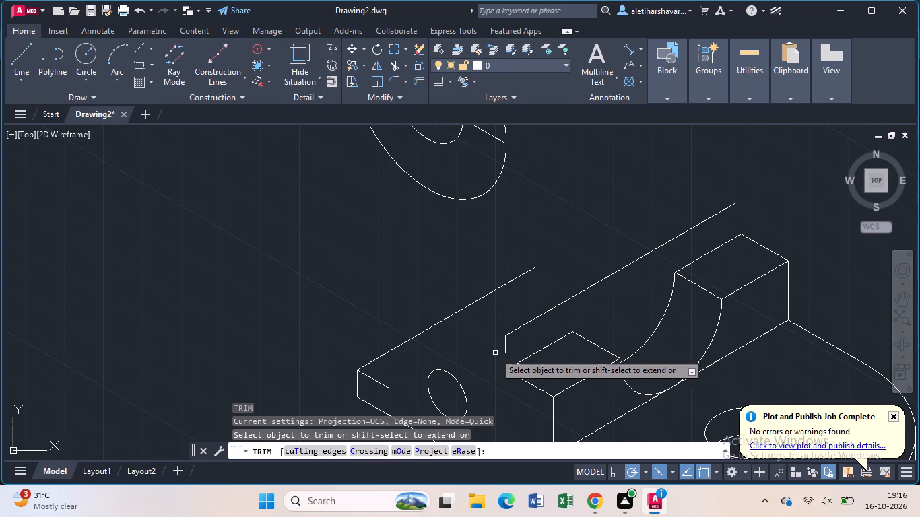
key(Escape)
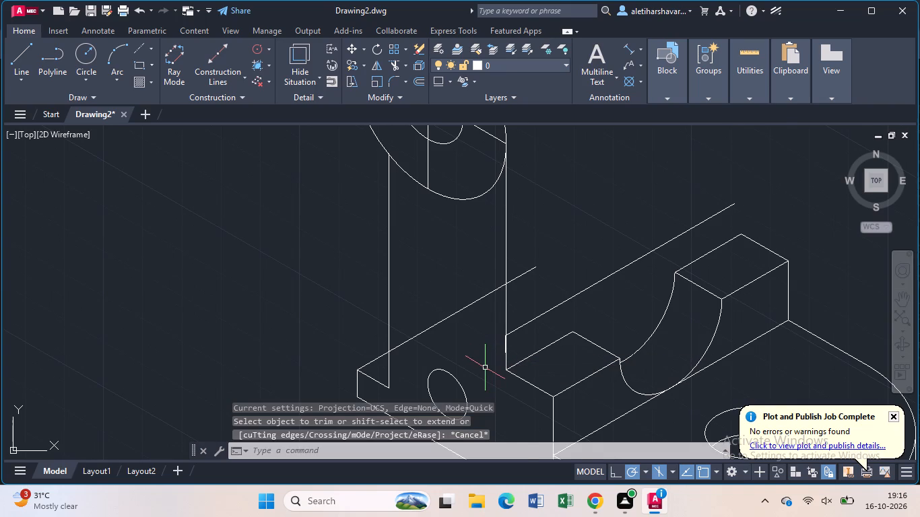
Copy the upright's isocircles and lines from the foot of its long vertical line to the far block's upper back corner.
scroll(484, 368, down, 1)
click(509, 167)
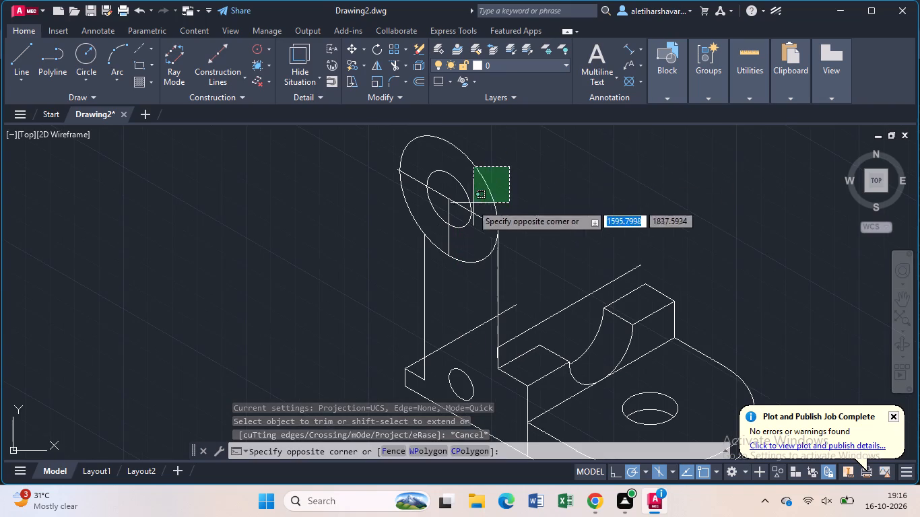
click(381, 258)
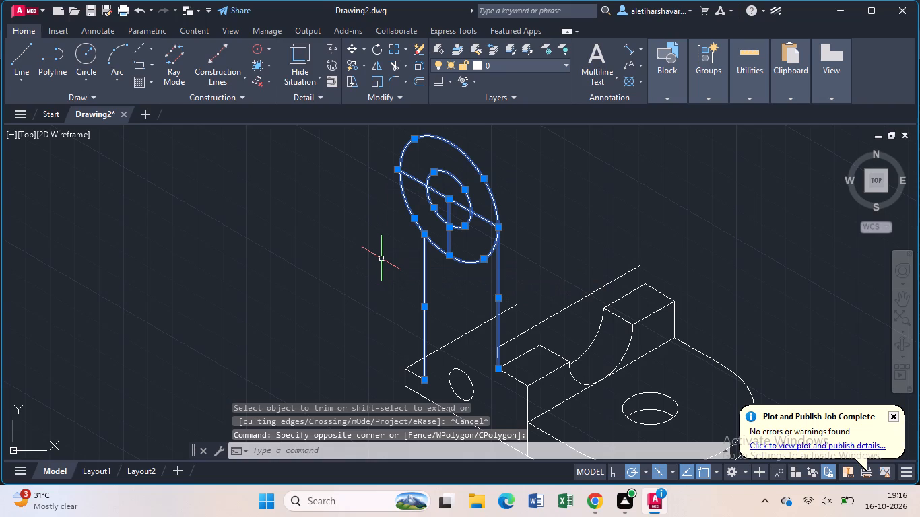
text(c0)
key(BackSpace)
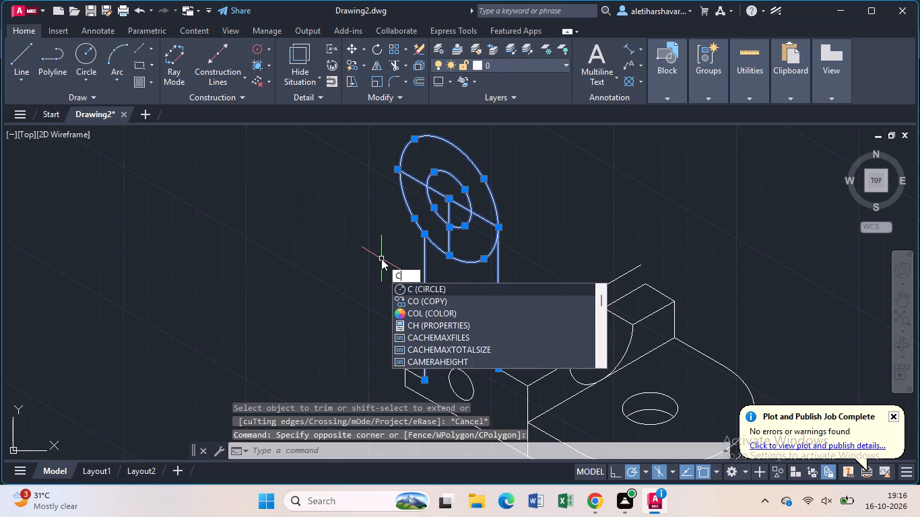
key(o)
key(Return)
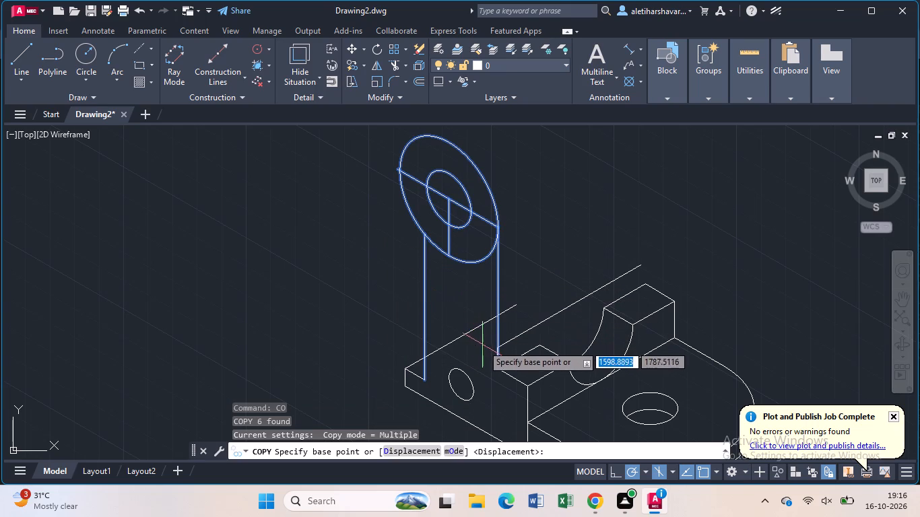
click(497, 366)
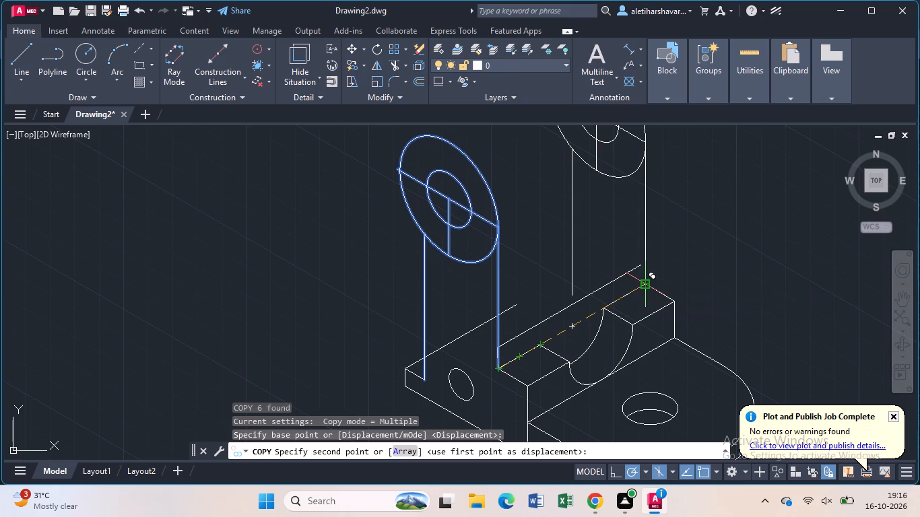
click(642, 287)
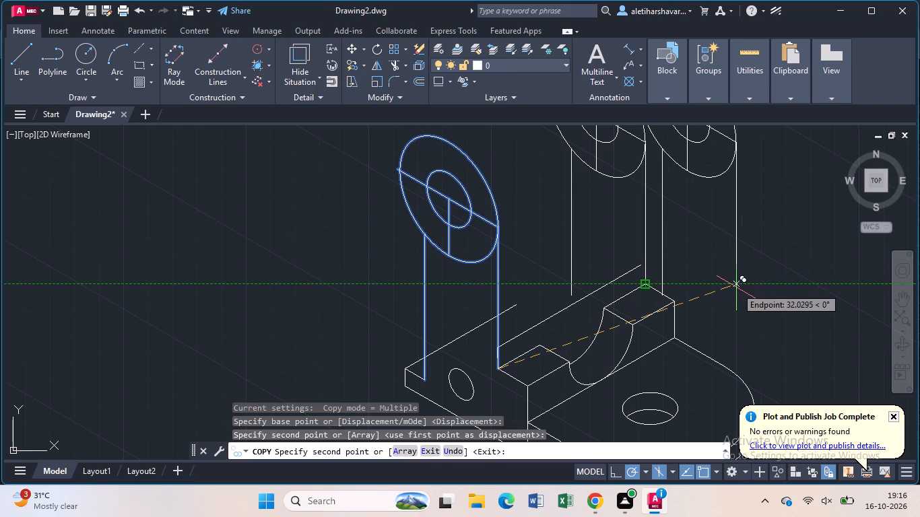
key(Escape)
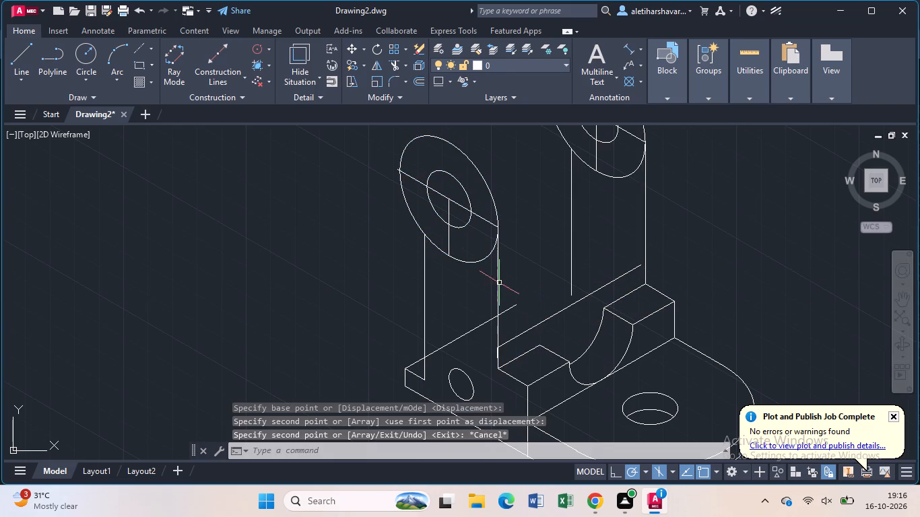
Copy the near upright's isocircles and lines from its long vertical line's intersection with the base edge to that 30° edge's far end.
click(487, 156)
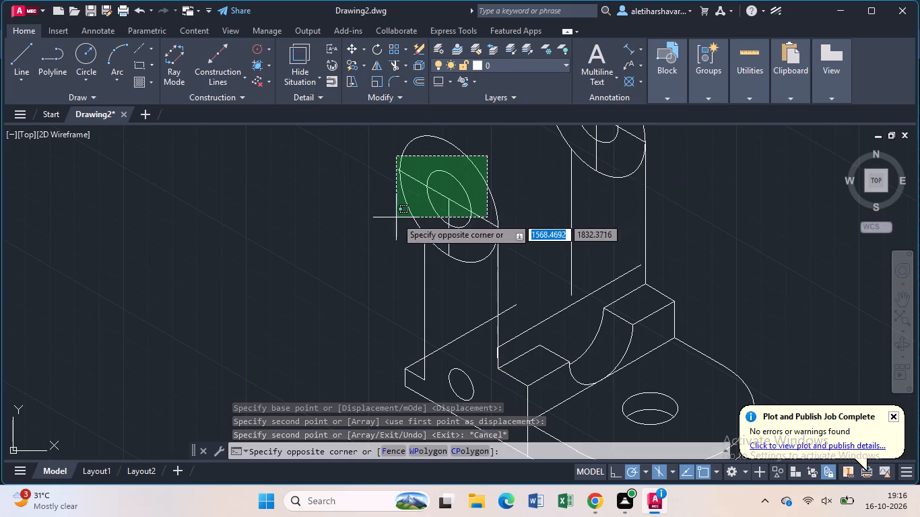
click(384, 277)
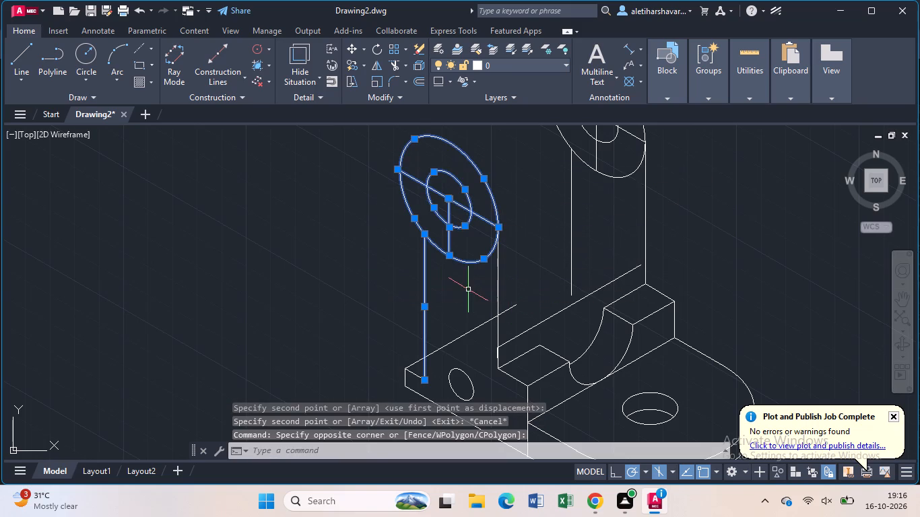
click(498, 283)
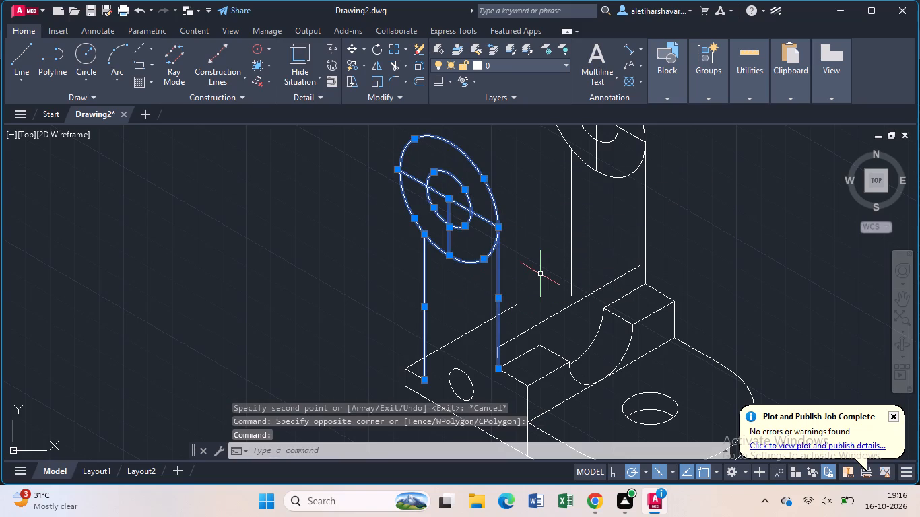
key(c)
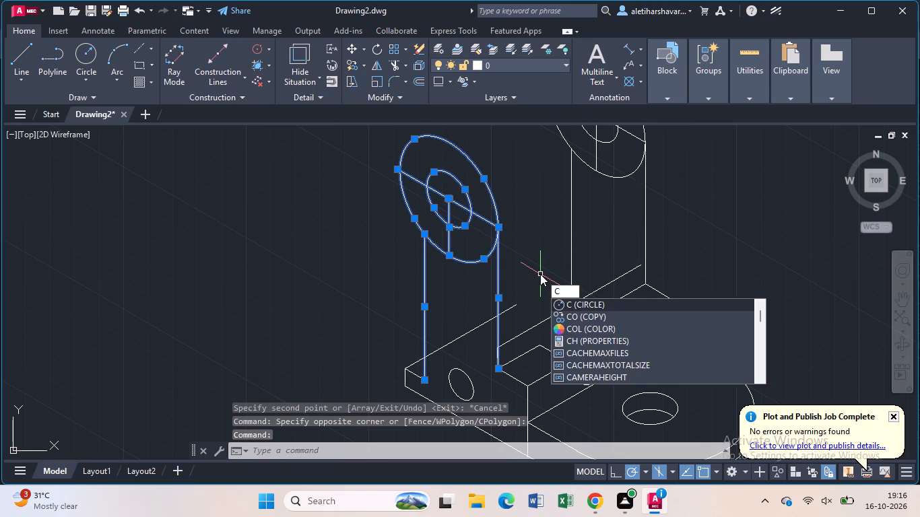
key(o)
key(Return)
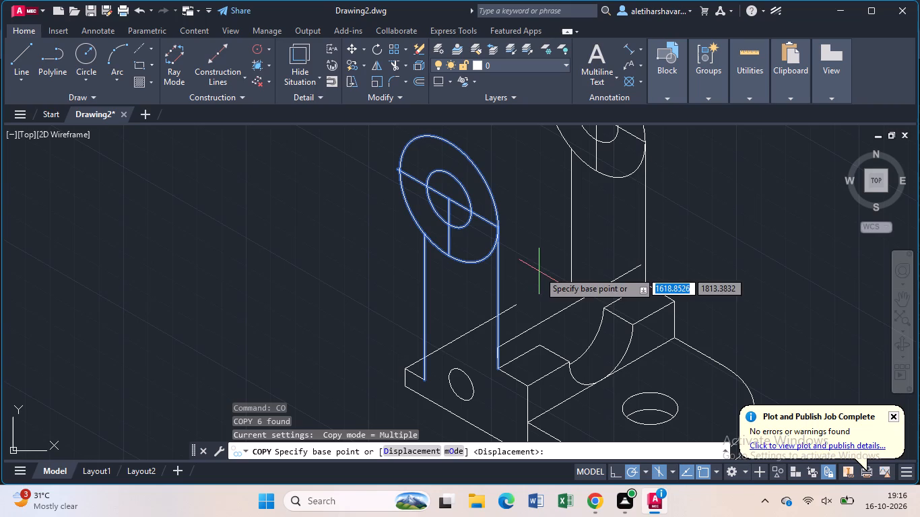
scroll(494, 309, up, 3)
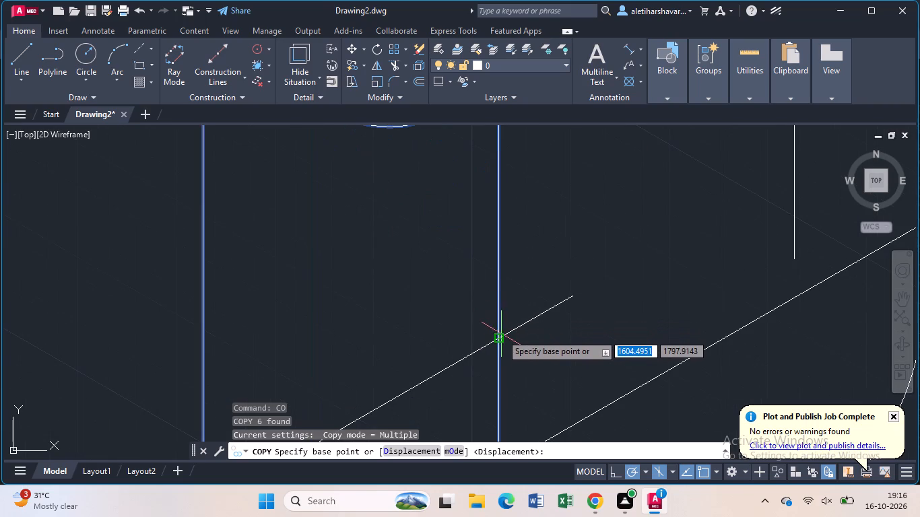
click(500, 336)
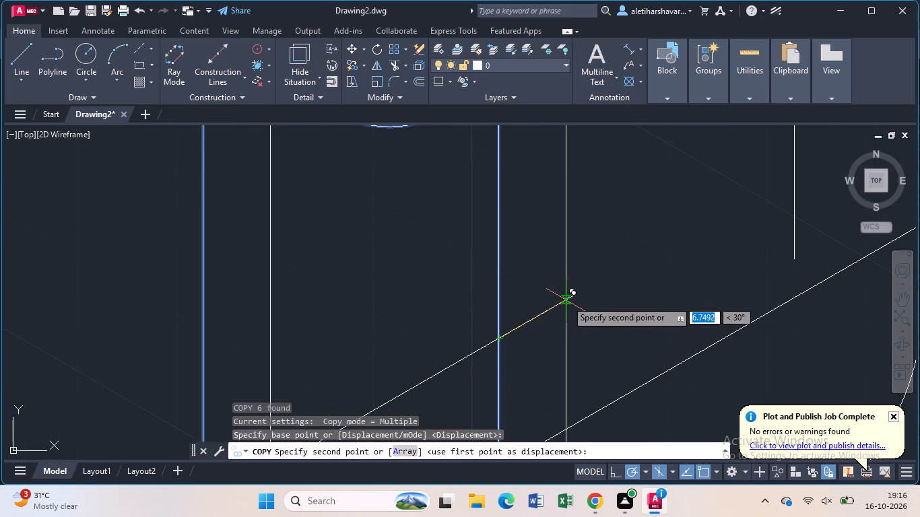
click(571, 297)
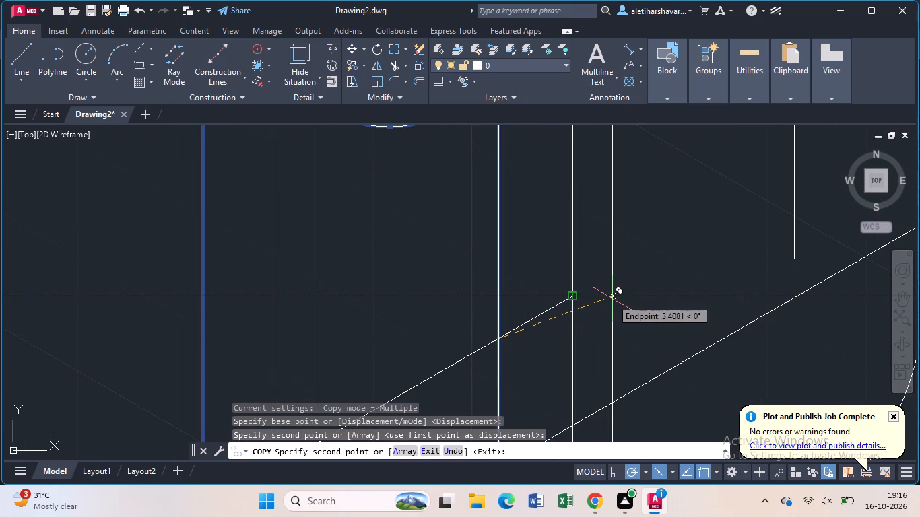
key(Escape)
Trim the copied upright's vertical lines below the base edge and where they run hidden behind the front upright.
scroll(612, 300, down, 2)
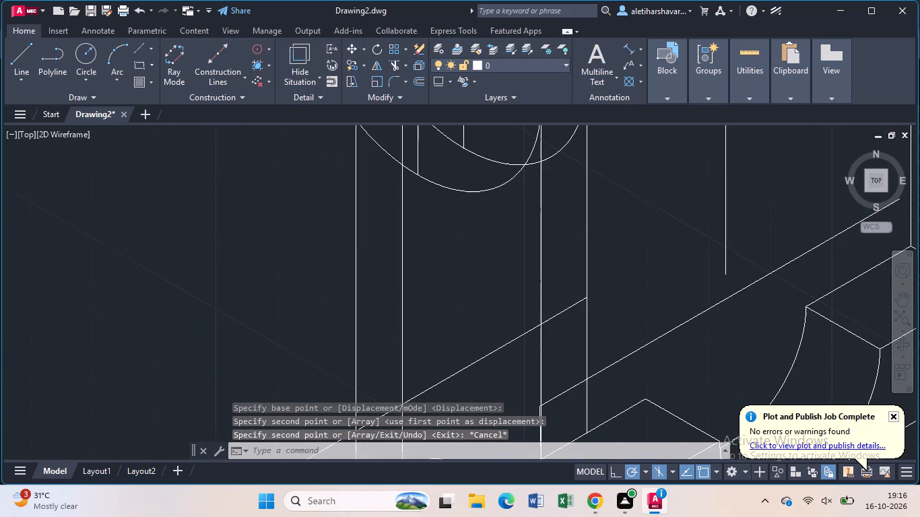
text(tr)
key(Return)
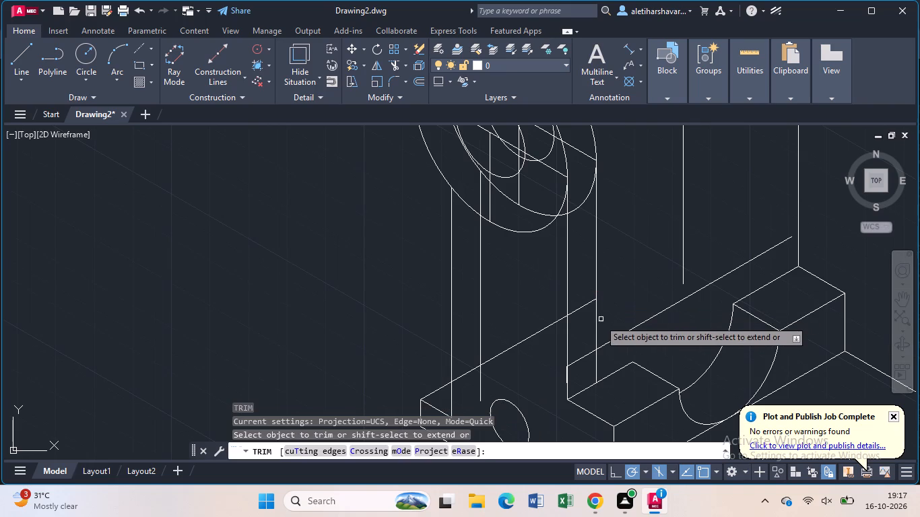
click(597, 326)
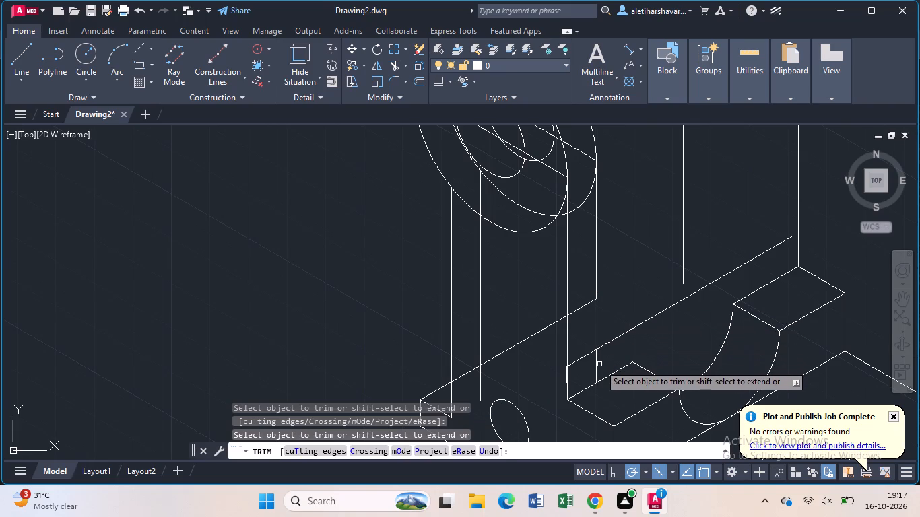
click(597, 368)
scroll(597, 368, down, 1)
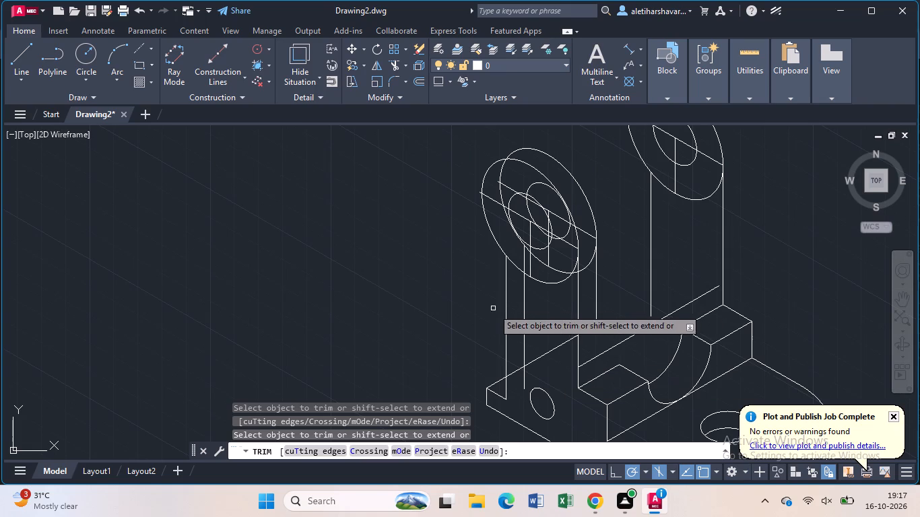
click(524, 331)
click(525, 377)
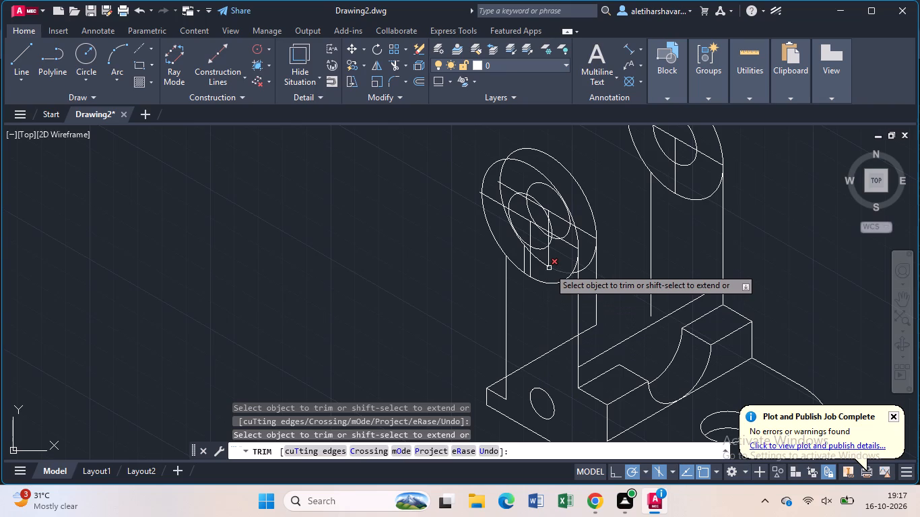
Trim the copied small isocircle and the centre lines where they overlap the front upright's face around the hole.
click(535, 185)
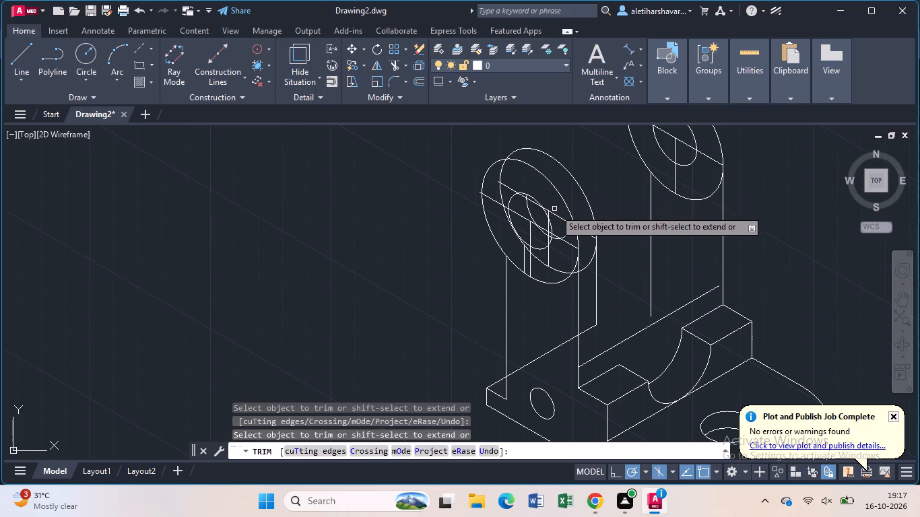
click(564, 221)
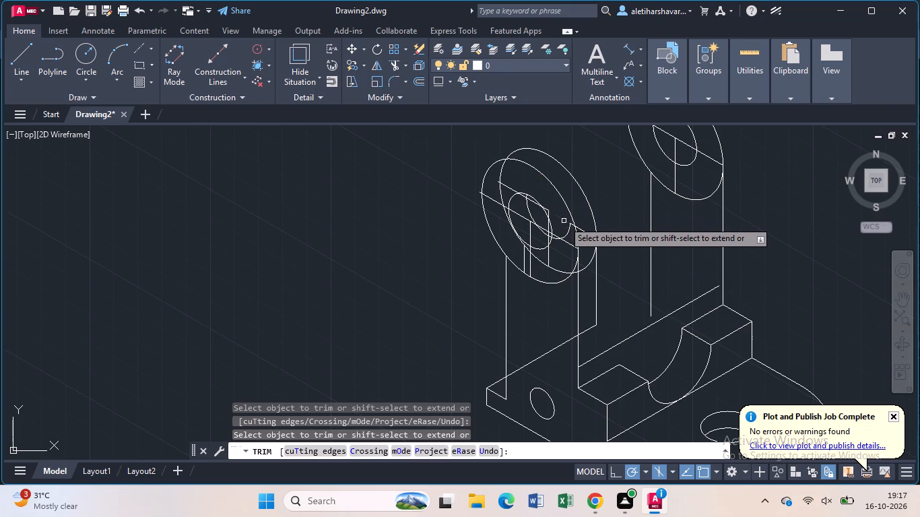
click(570, 231)
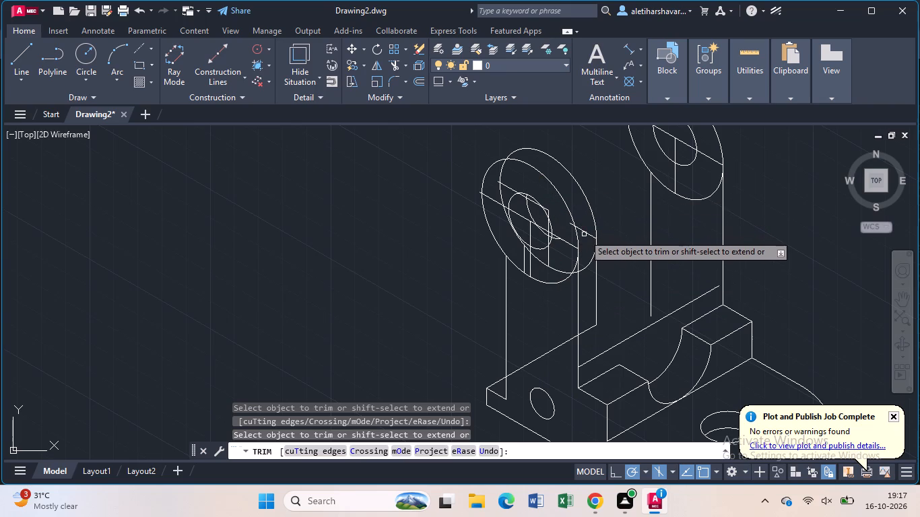
click(585, 234)
click(569, 225)
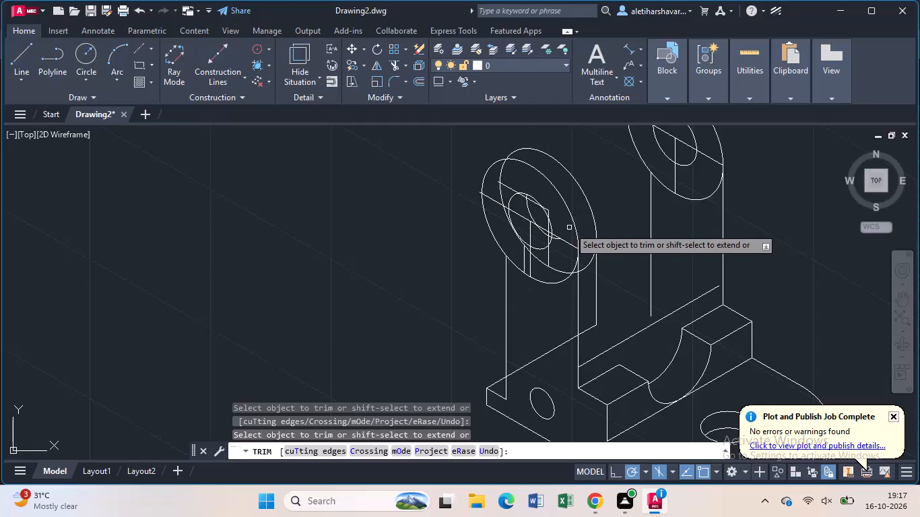
click(561, 240)
click(565, 242)
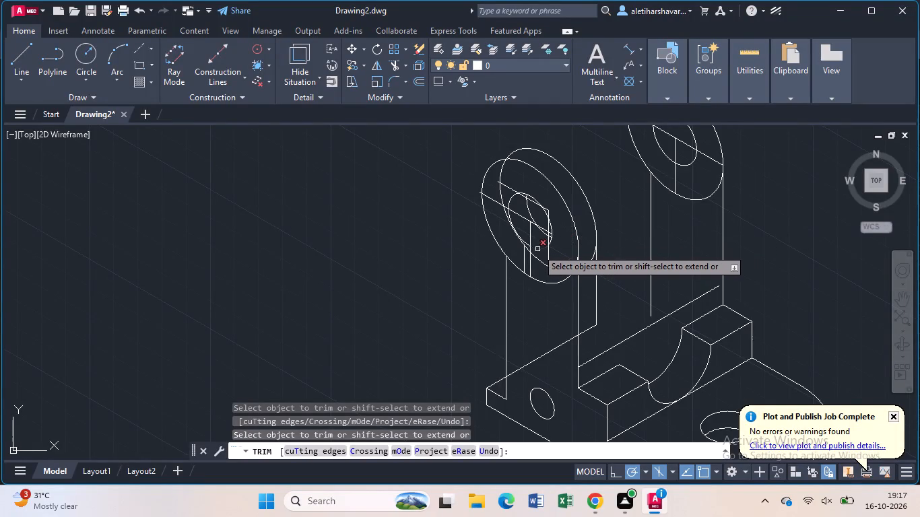
click(537, 249)
click(548, 249)
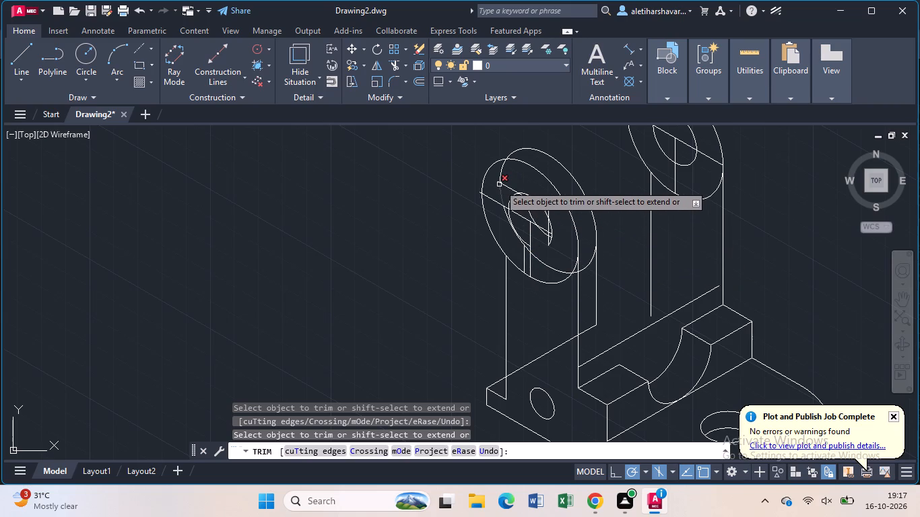
Trim the copied large isocircle's arcs behind the front upright and the outer part of its 30° centre line.
click(499, 183)
click(502, 174)
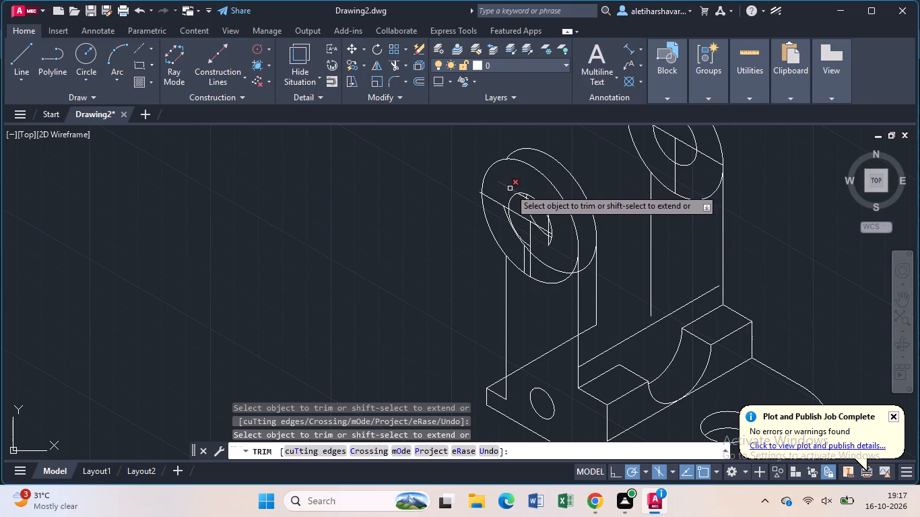
click(511, 189)
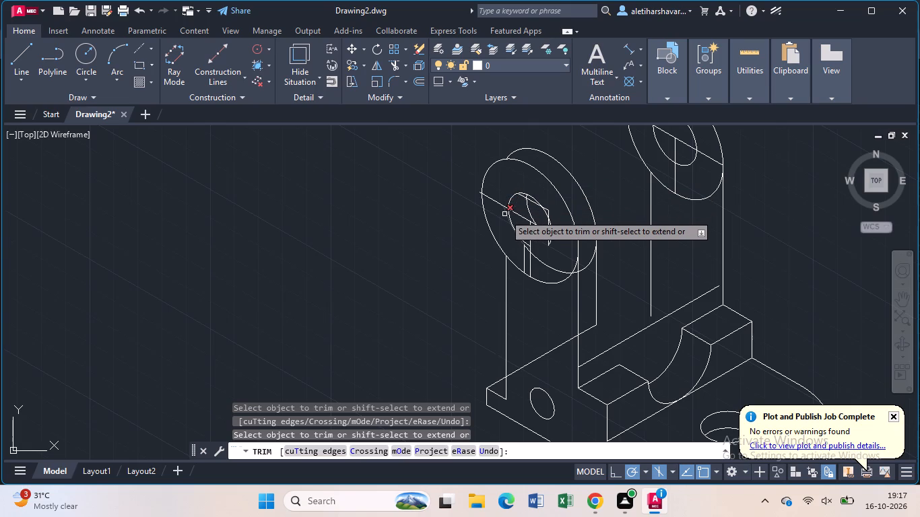
click(504, 214)
click(543, 264)
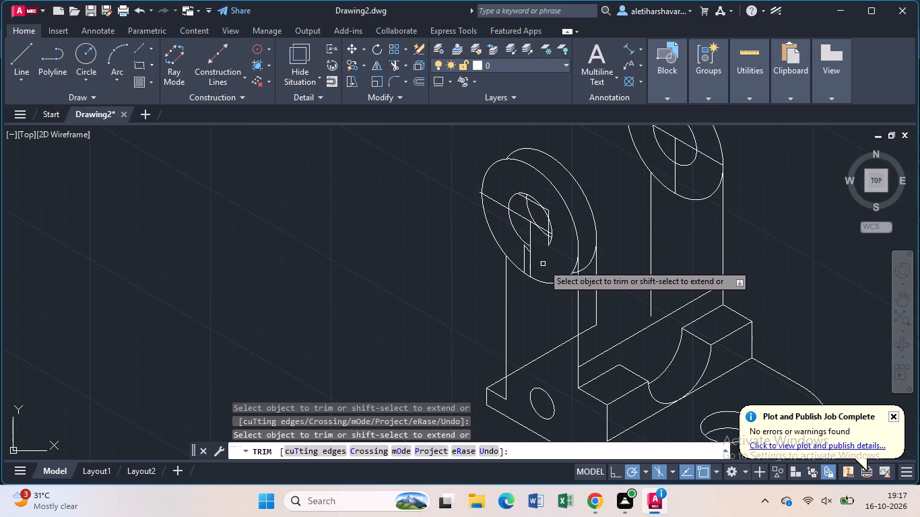
scroll(543, 262, up, 1)
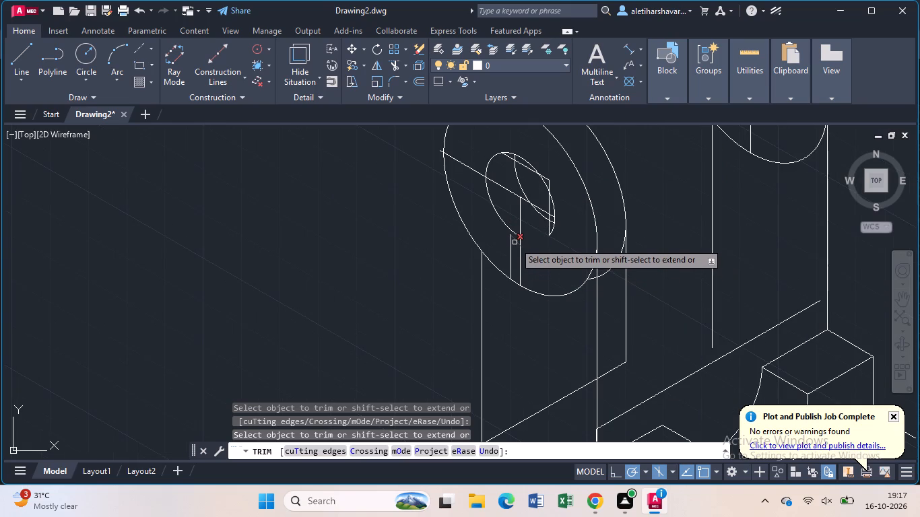
click(515, 242)
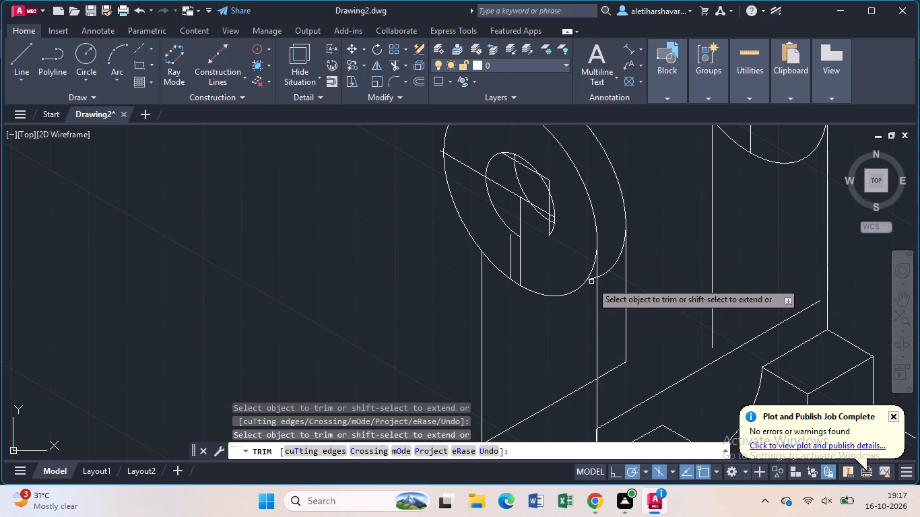
click(592, 280)
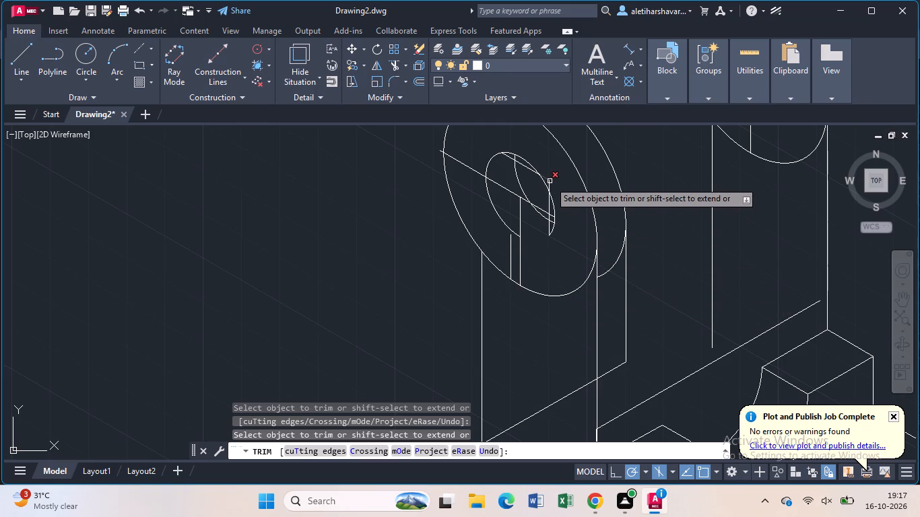
key(Escape)
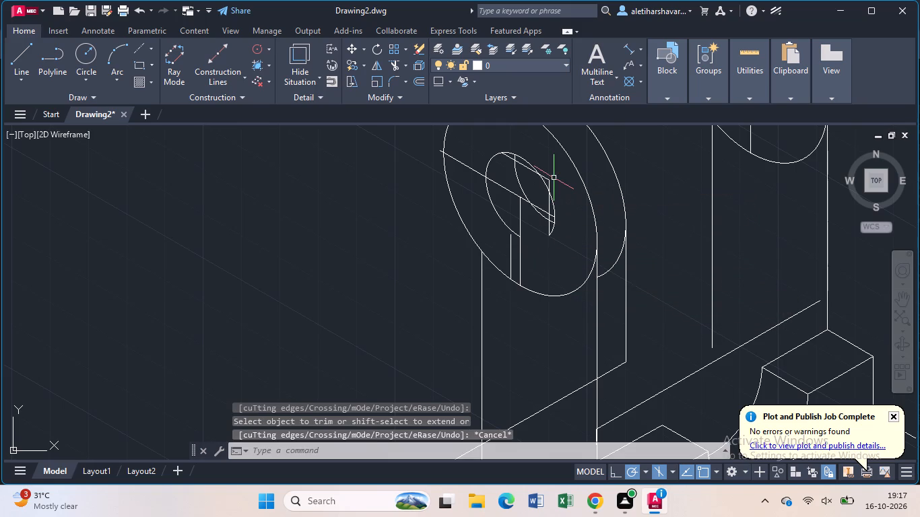
Delete the leftover small arc, centre-line pieces and short vertical remnant of the copy inside the front upright's large isocircle.
click(520, 186)
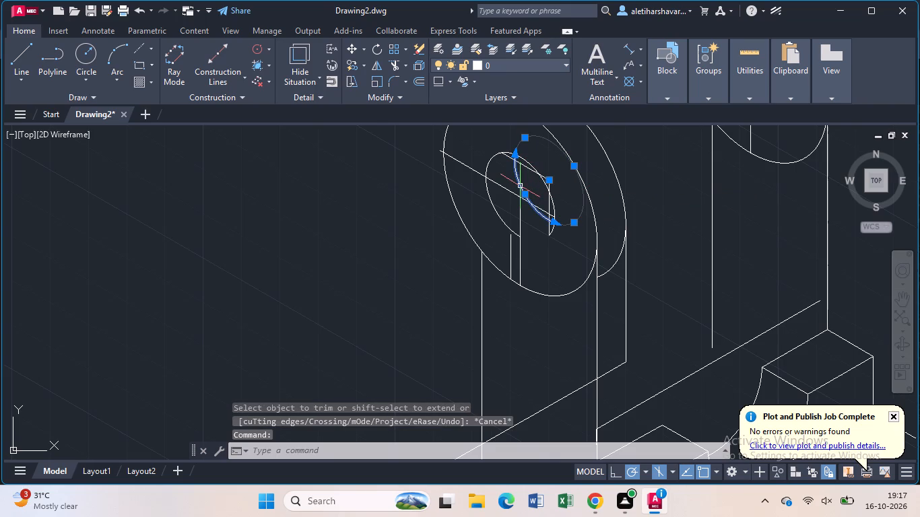
key(Delete)
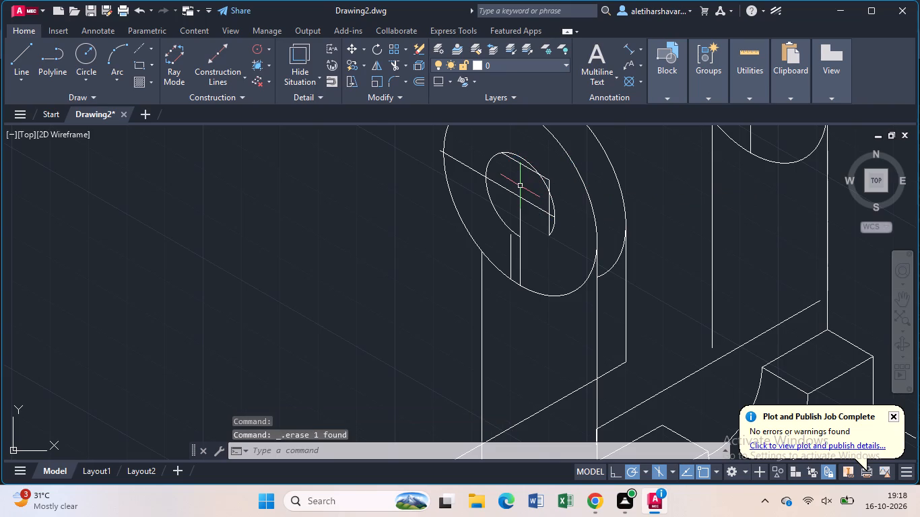
click(550, 182)
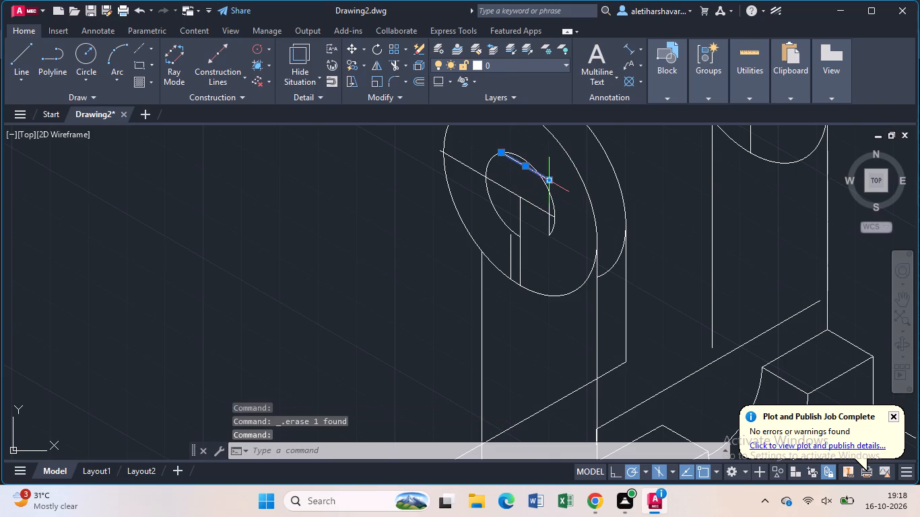
key(Delete)
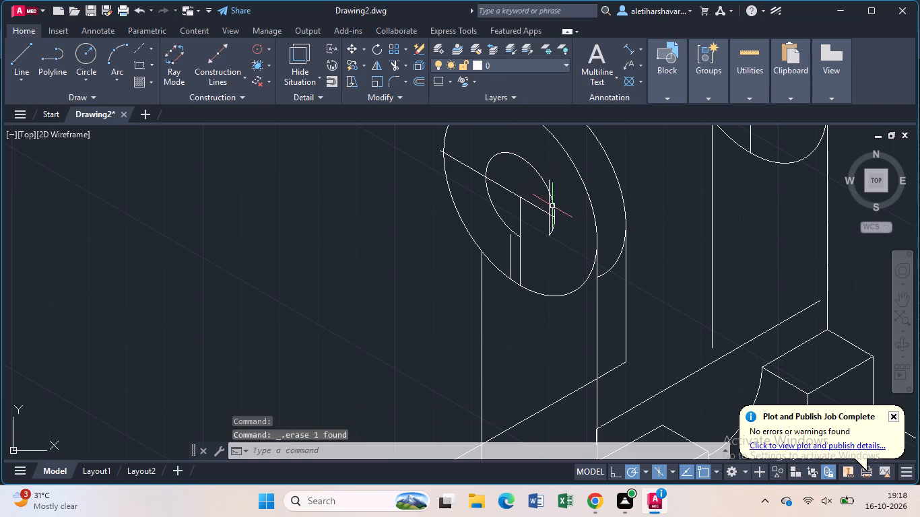
click(548, 207)
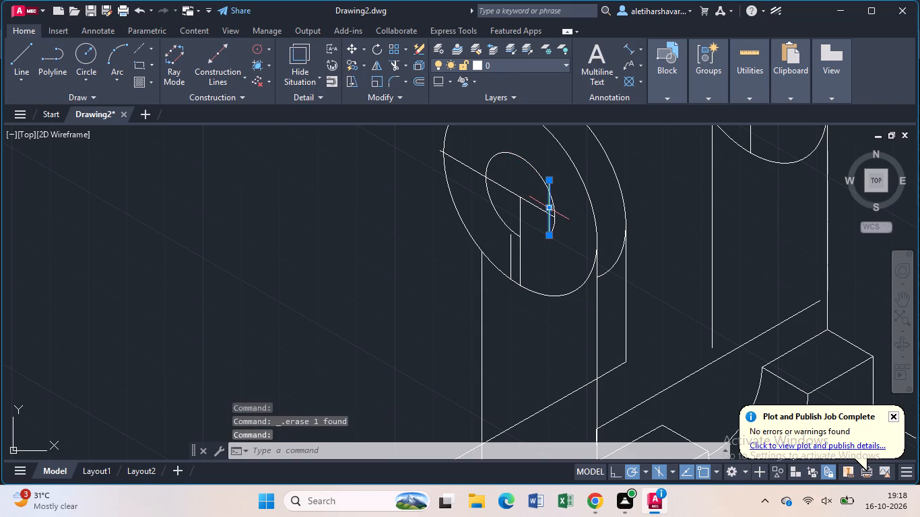
key(Delete)
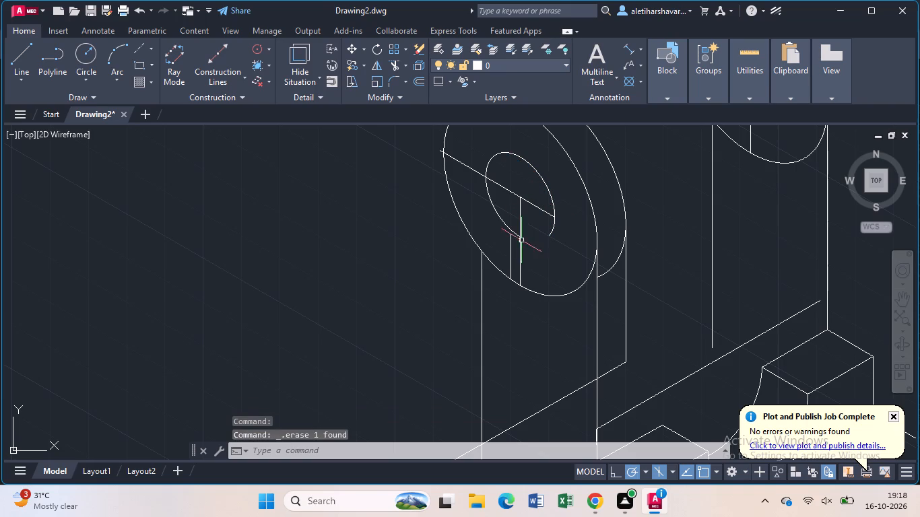
click(510, 258)
key(Delete)
scroll(509, 259, down, 1)
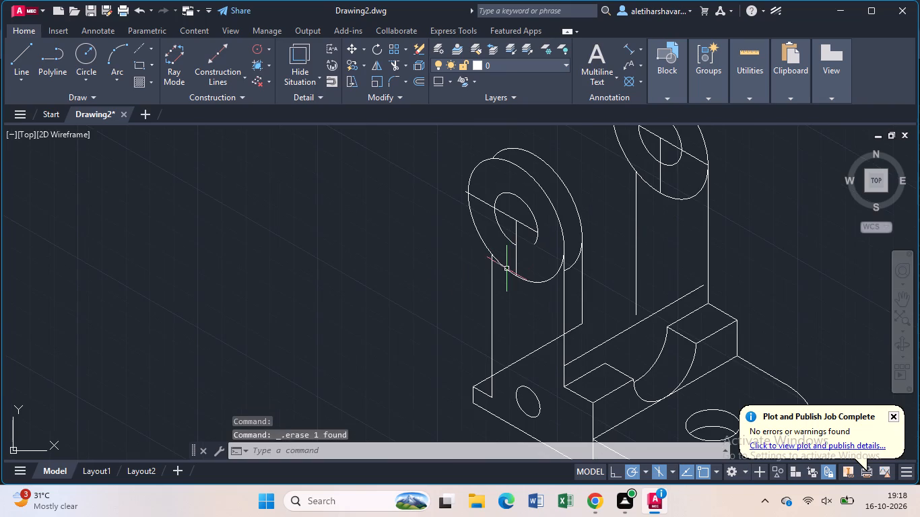
key(Escape)
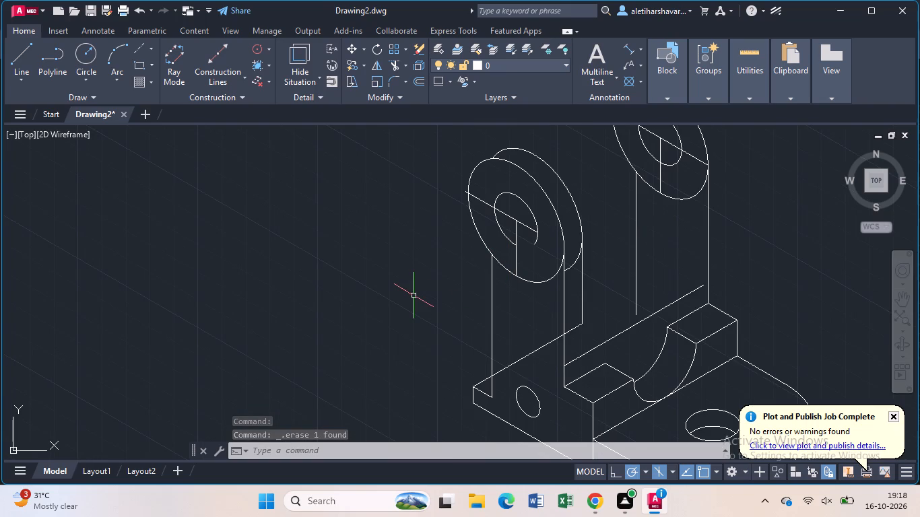
Extend the front upright's 30° centre line to its large isocircle, and try to extend the broken small isocircle's arc.
text(ex)
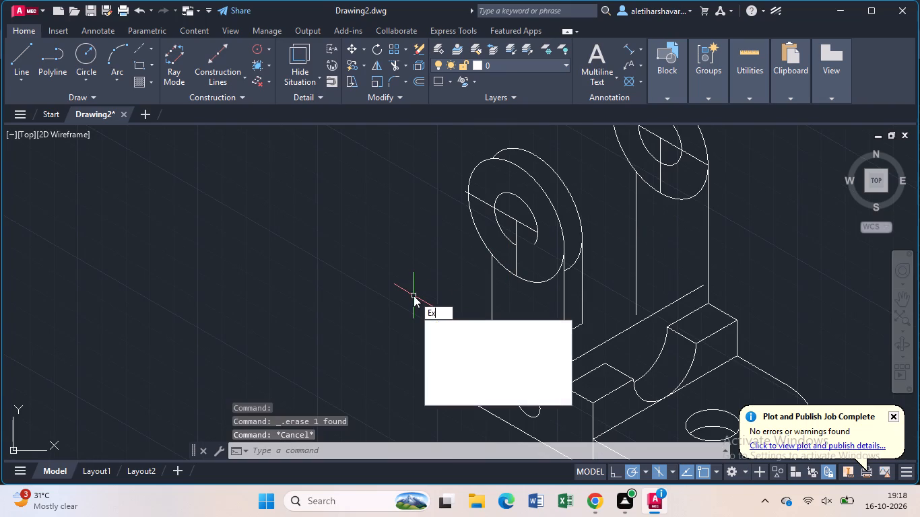
key(Return)
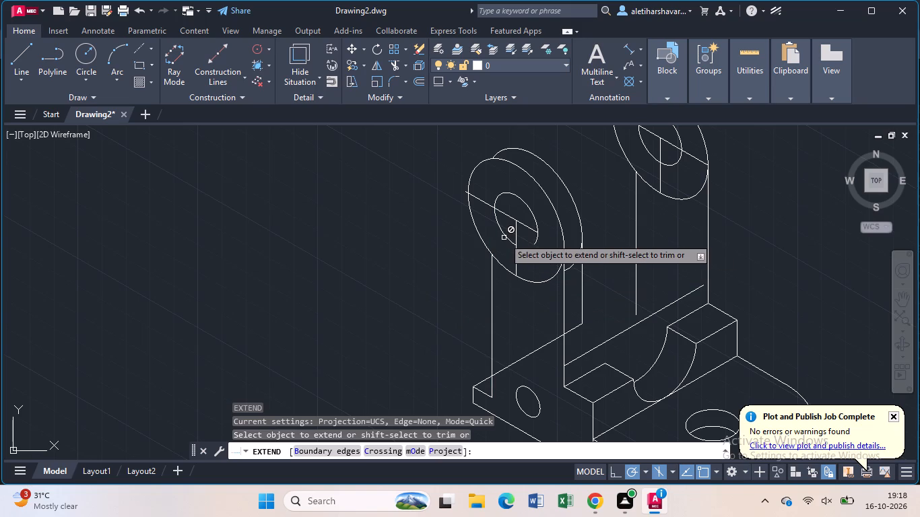
click(506, 235)
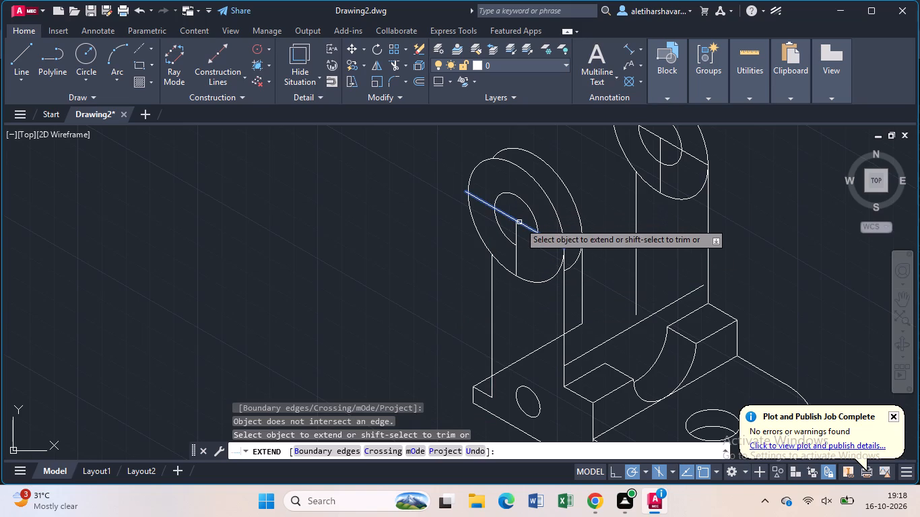
click(512, 219)
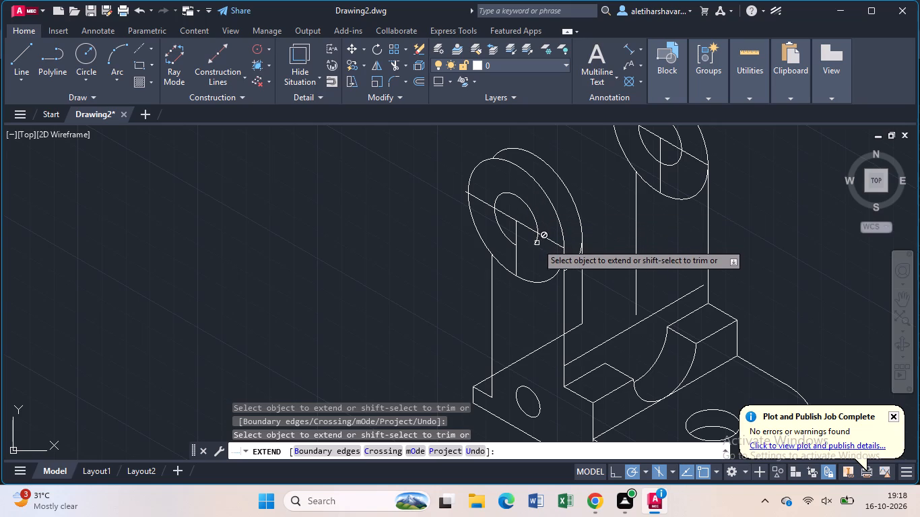
click(500, 223)
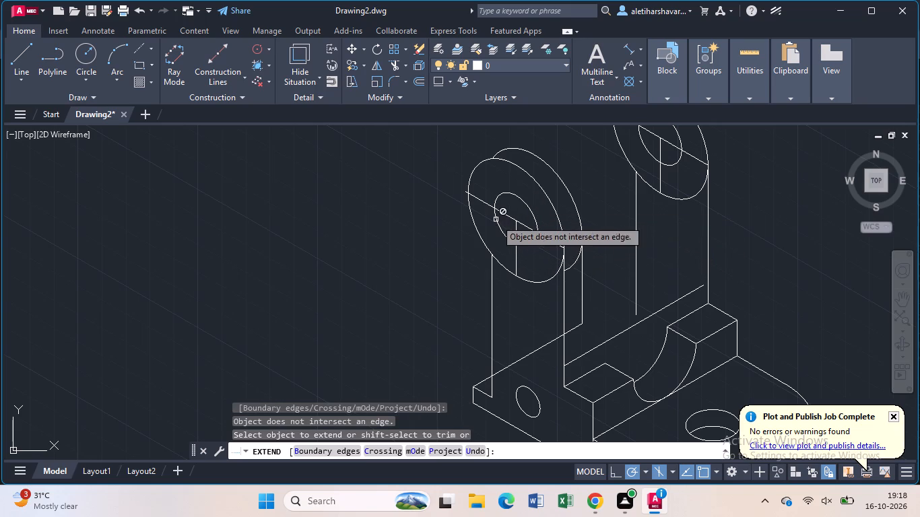
click(496, 219)
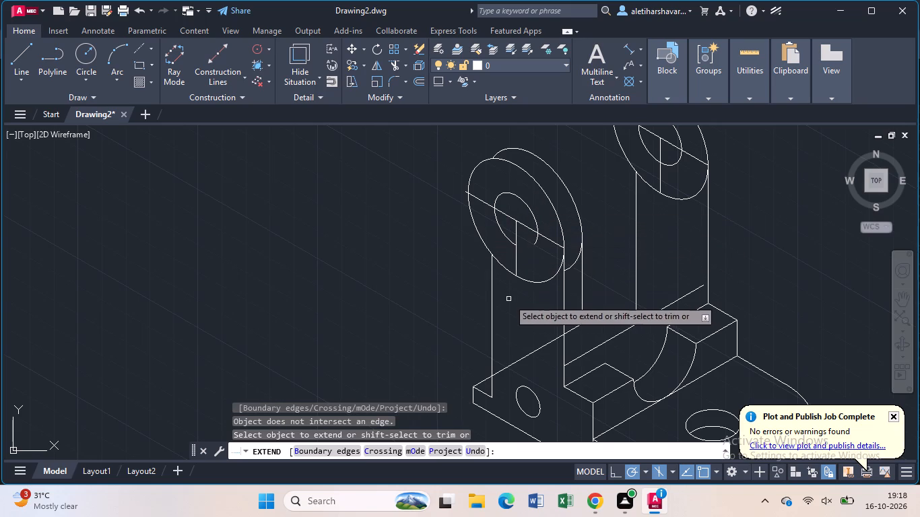
key(Escape)
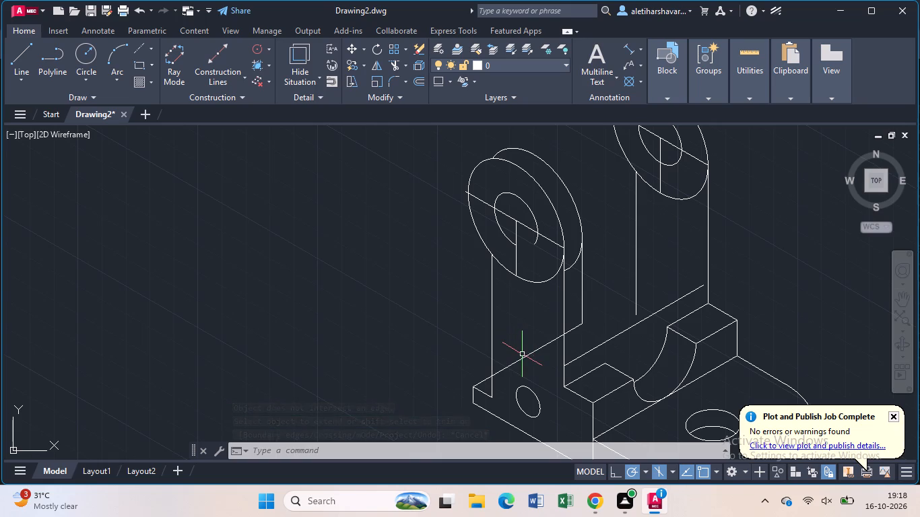
Trim the base's back top edge where it runs hidden behind the front upright.
text(tr)
key(Return)
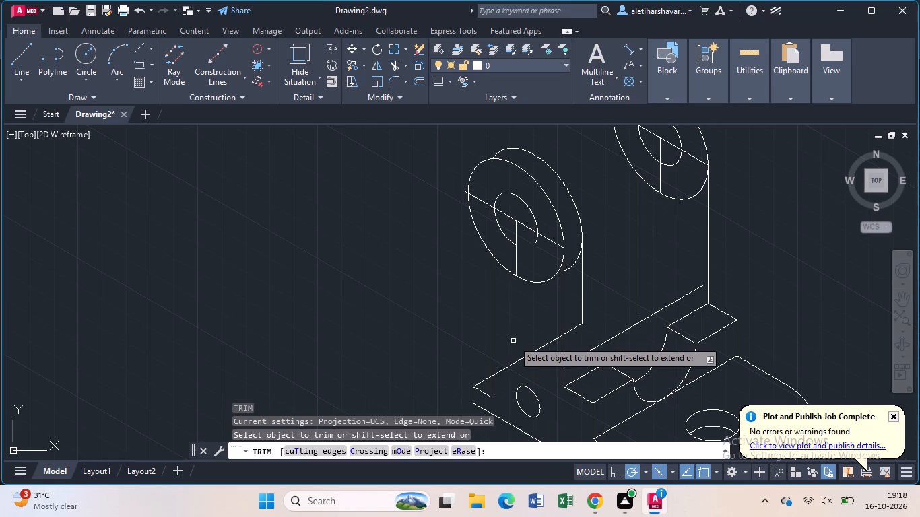
click(531, 353)
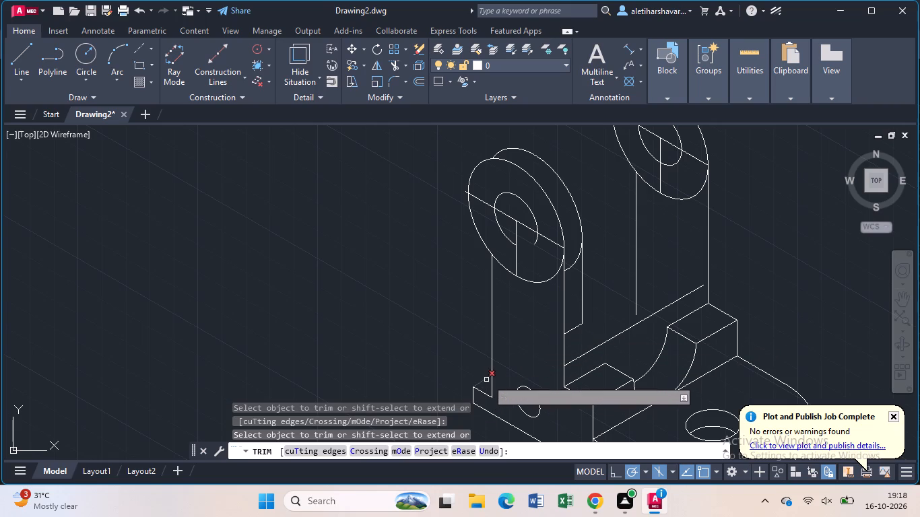
key(Escape)
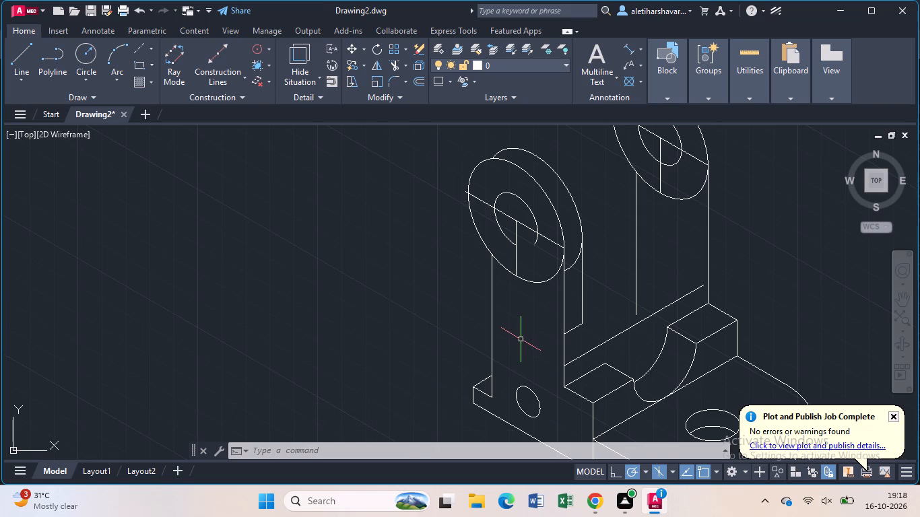
key(Escape)
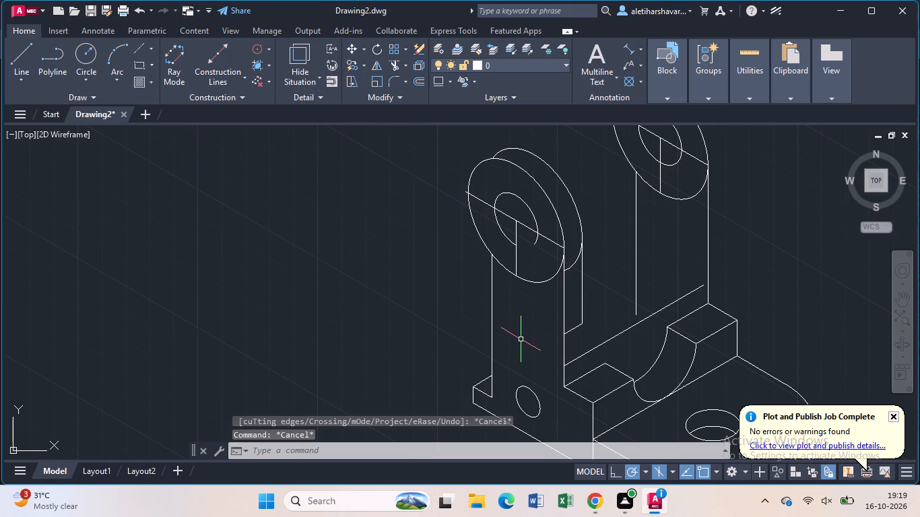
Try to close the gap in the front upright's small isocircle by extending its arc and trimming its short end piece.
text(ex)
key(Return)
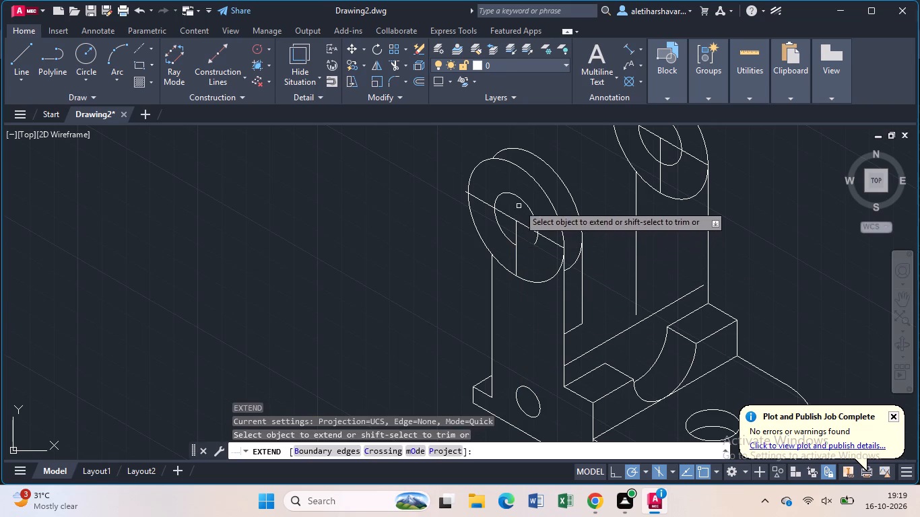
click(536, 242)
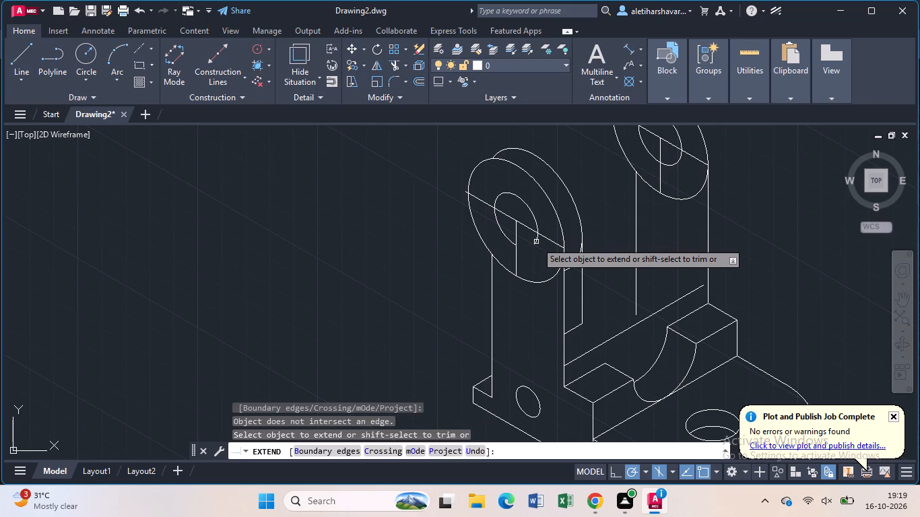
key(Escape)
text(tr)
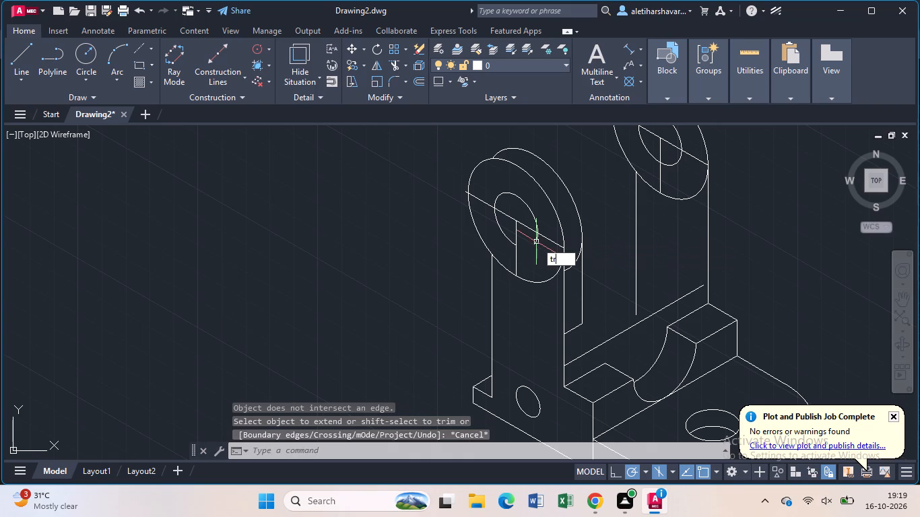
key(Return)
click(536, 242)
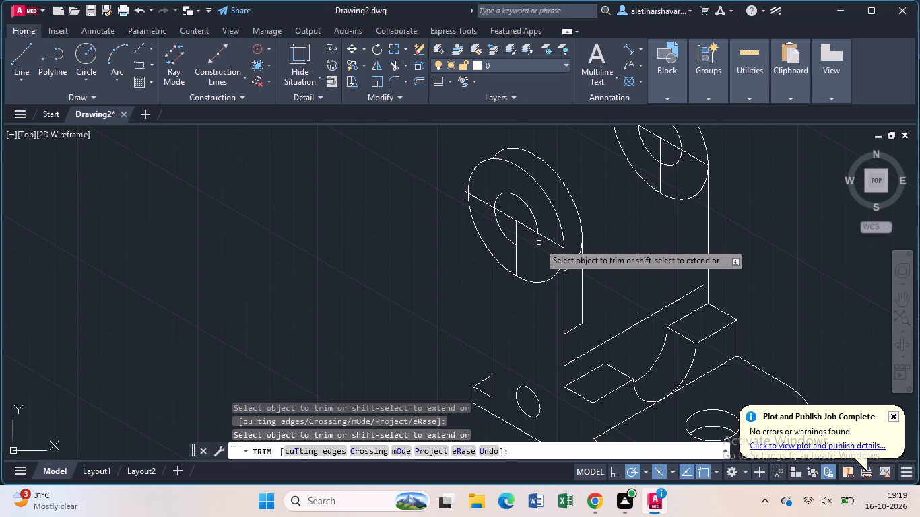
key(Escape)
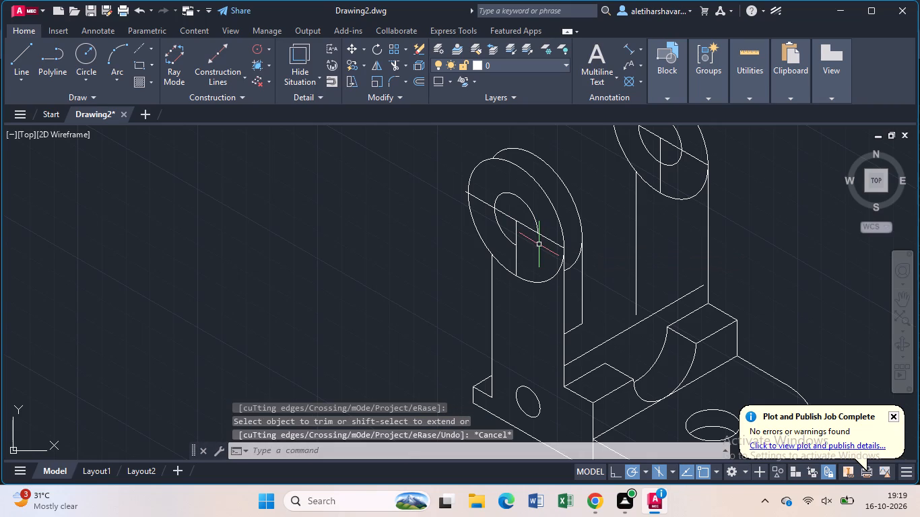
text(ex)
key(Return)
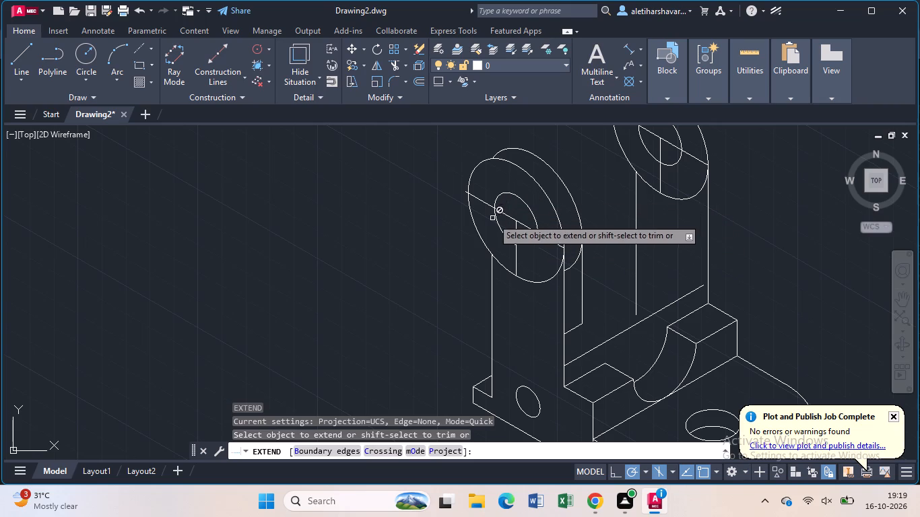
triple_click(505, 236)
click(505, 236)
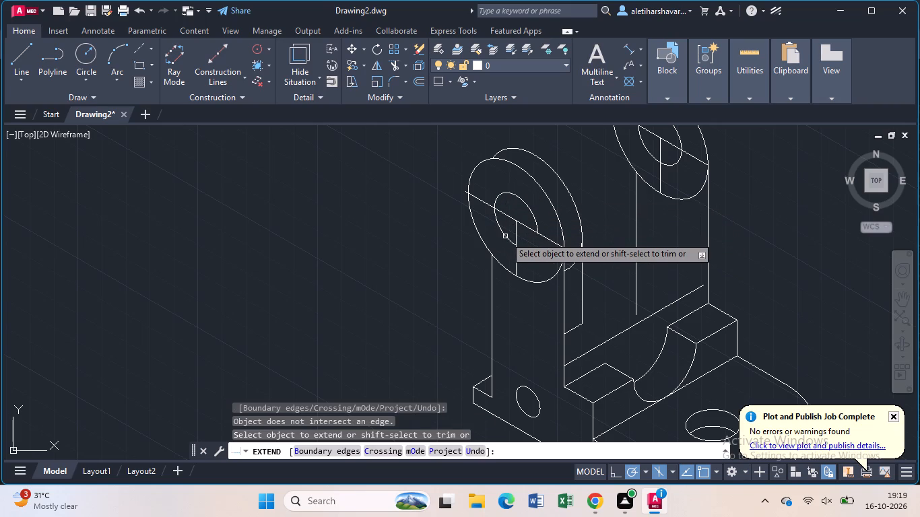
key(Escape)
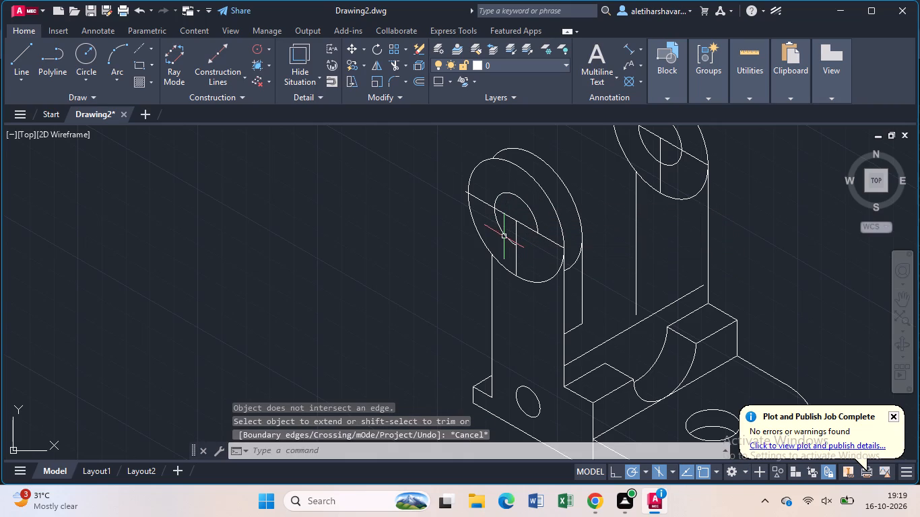
Replace the front upright's broken small isocircle with a full isocircle of radius 9 centred on the centre-line intersection.
click(504, 236)
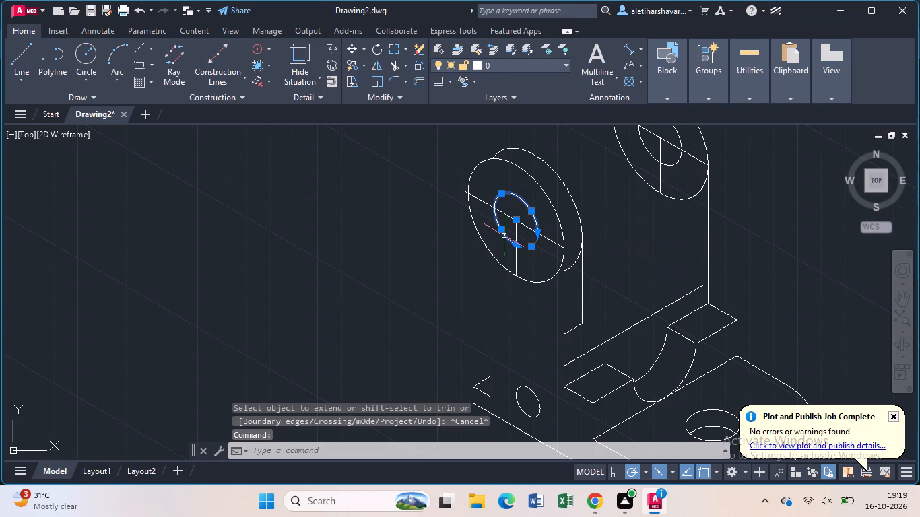
key(Delete)
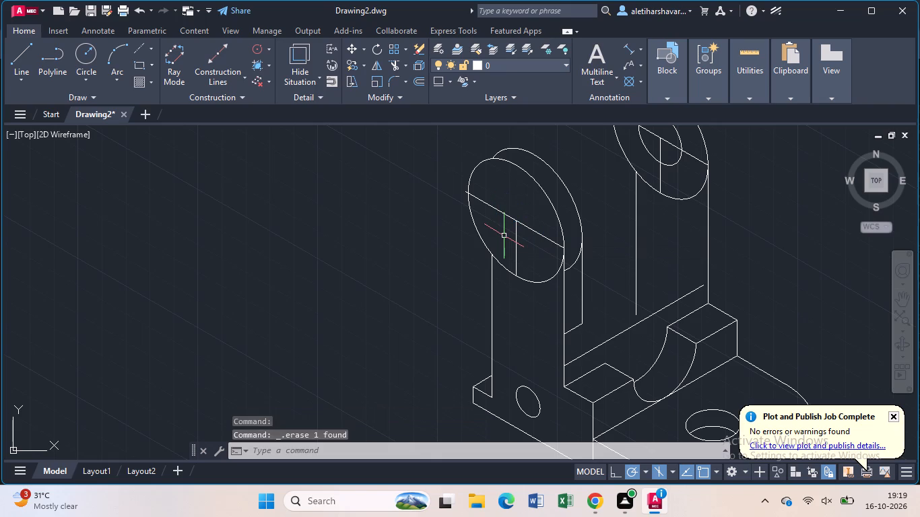
text(ell)
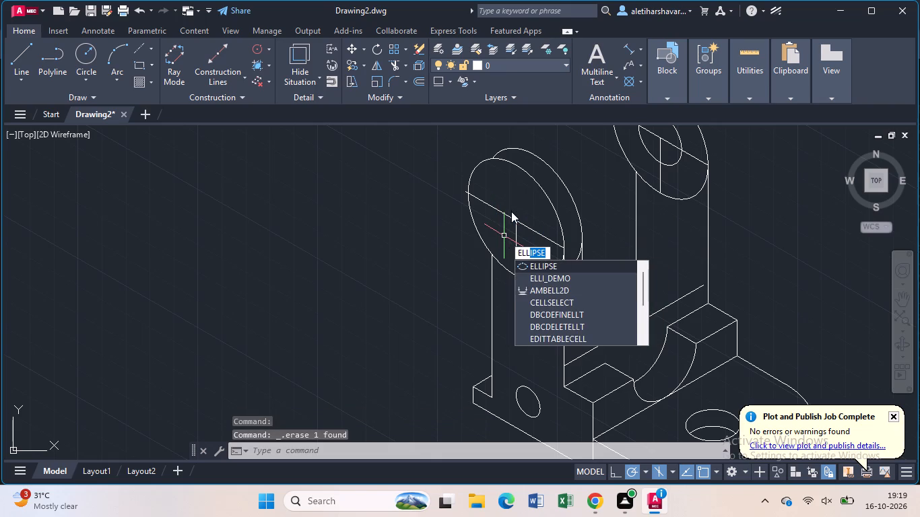
click(543, 266)
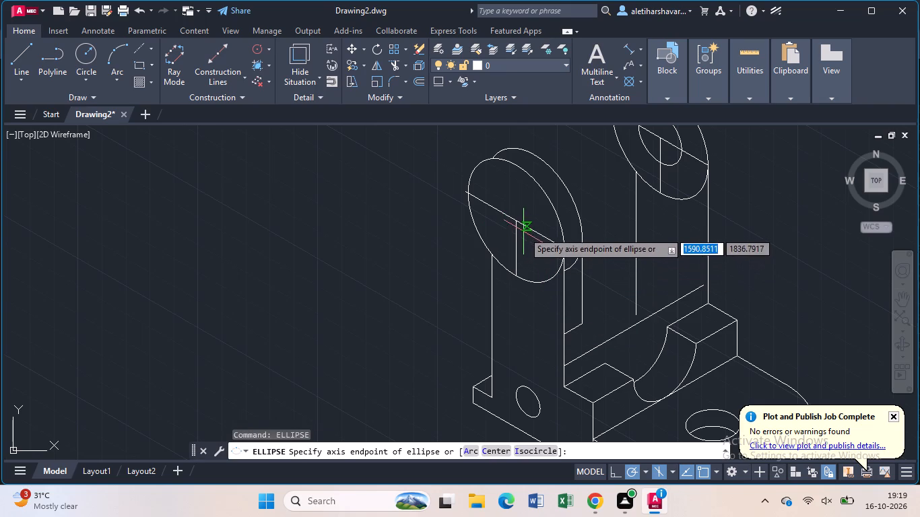
click(539, 454)
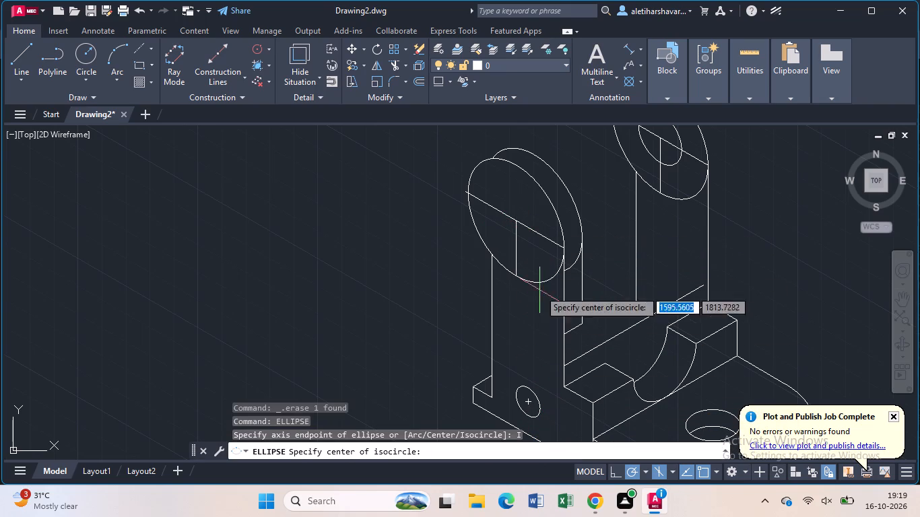
click(517, 224)
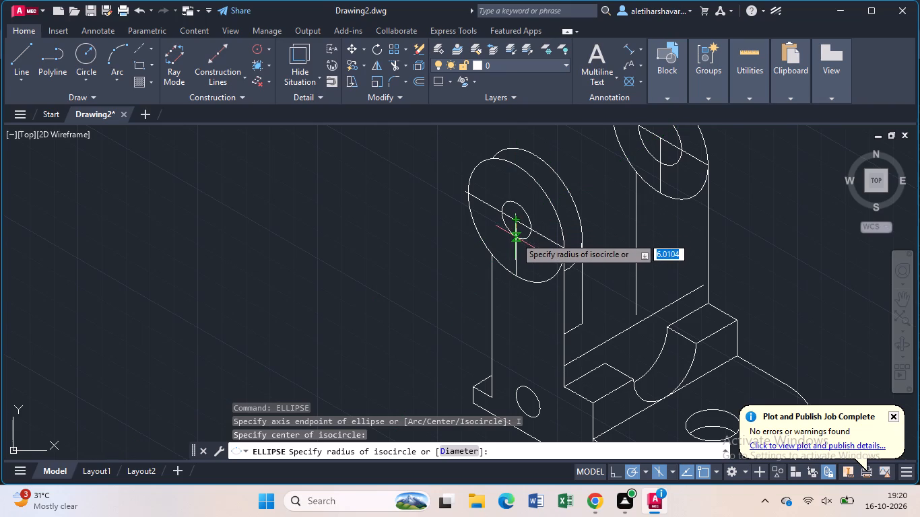
key(9)
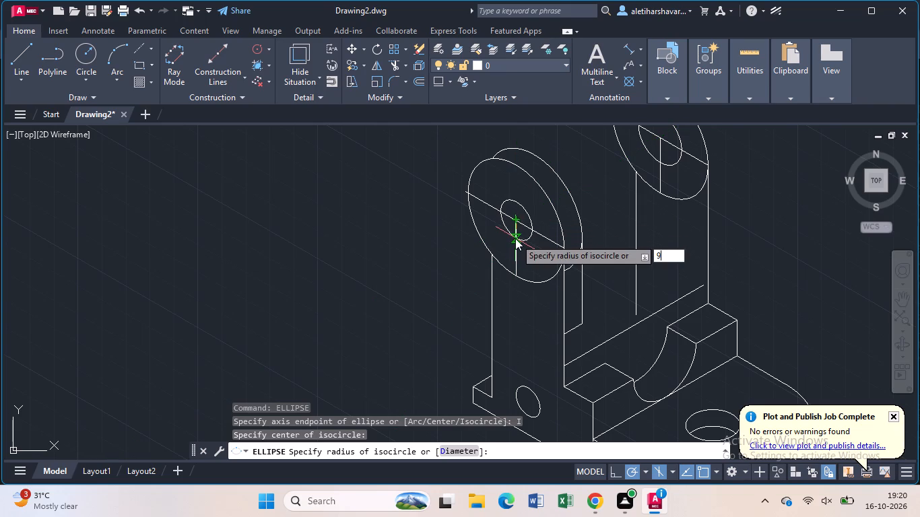
key(Return)
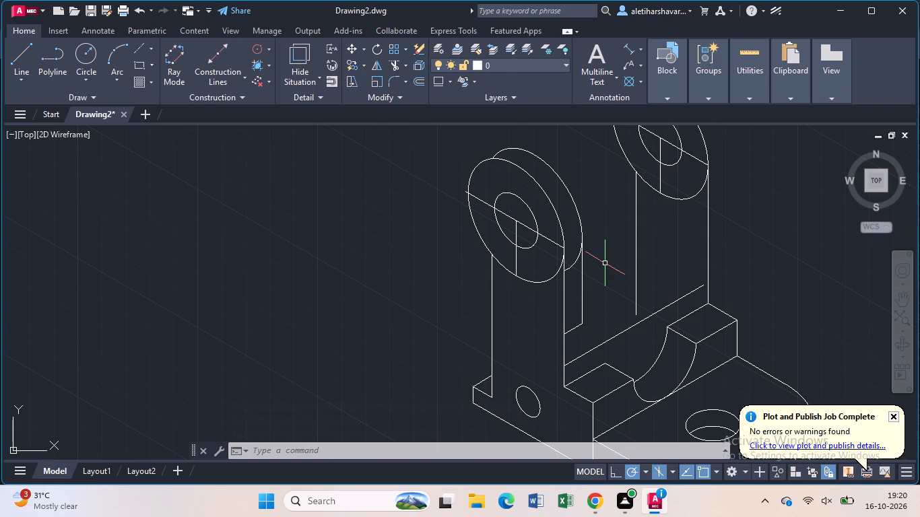
Trim the rear large isocircle's lower arc between the front upright and the rear vertical edge.
text(tr)
key(Return)
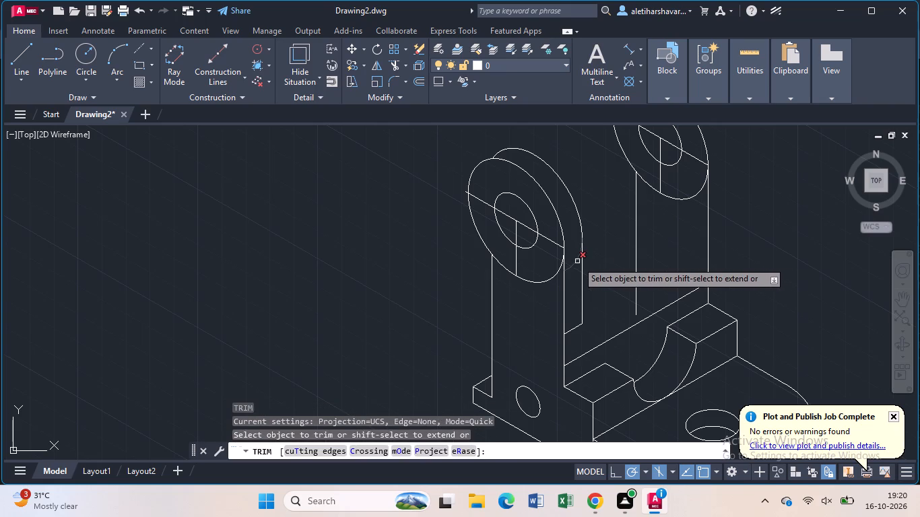
click(577, 261)
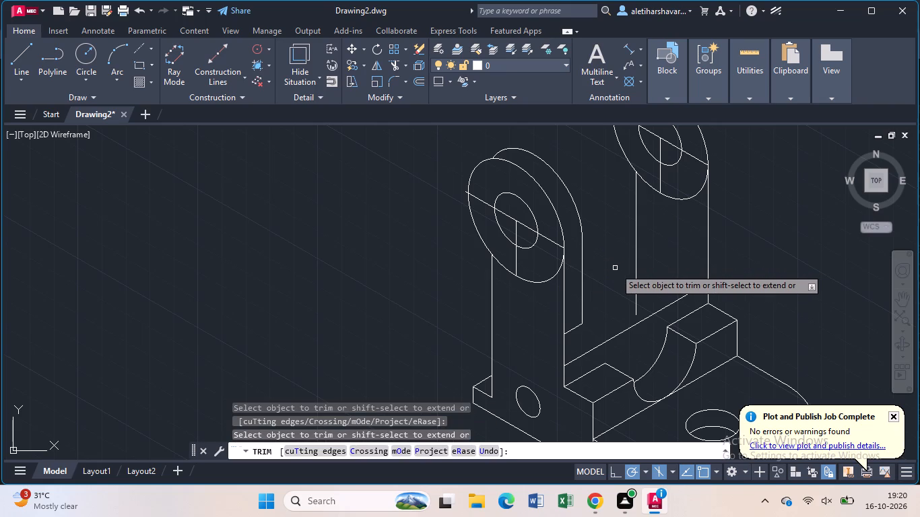
key(Escape)
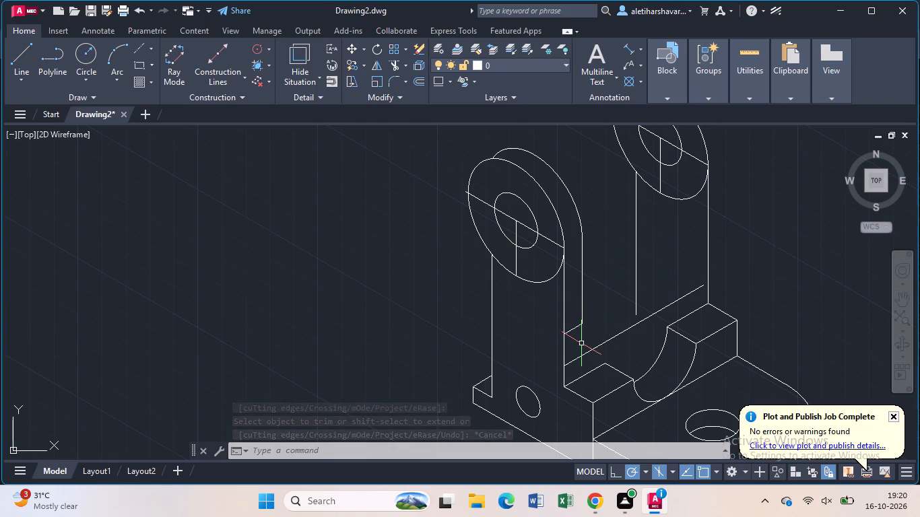
Trim the front upright's vertical edge between the short 30° bottom edge of its thickness and the long 30° base line below.
text(tr)
key(Return)
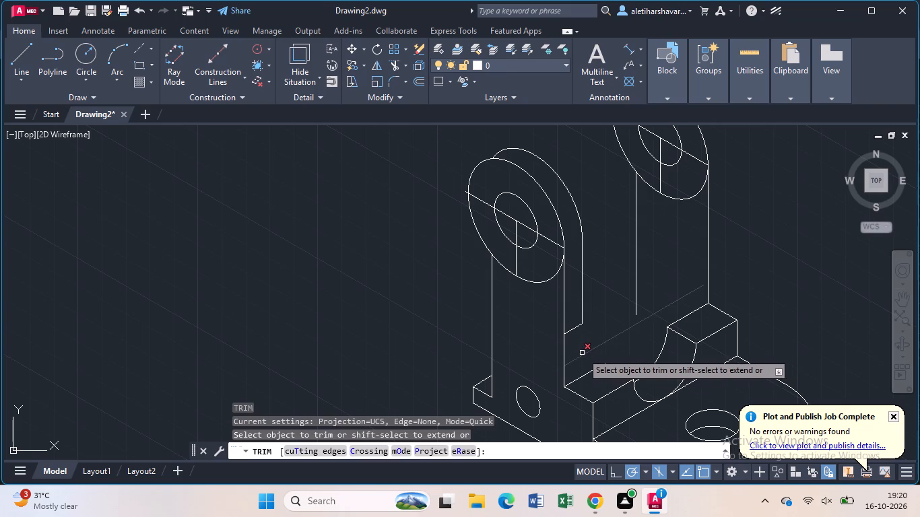
click(562, 351)
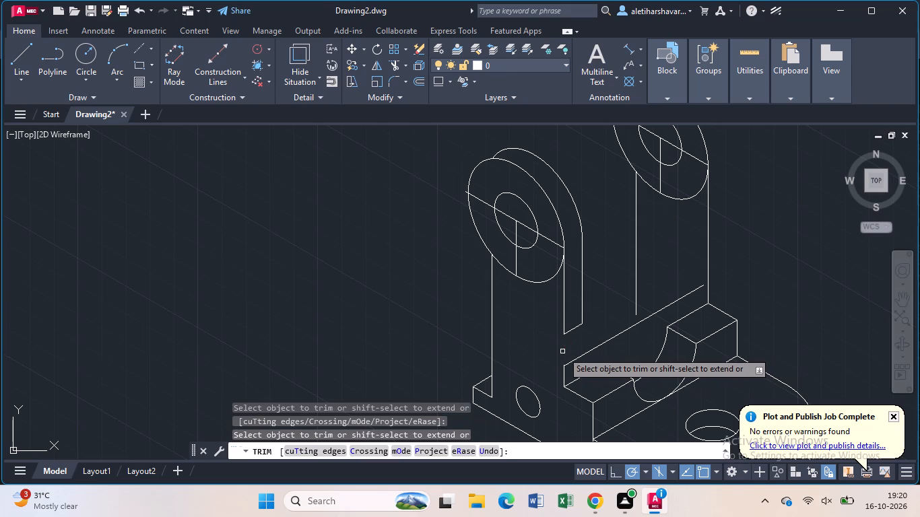
key(Escape)
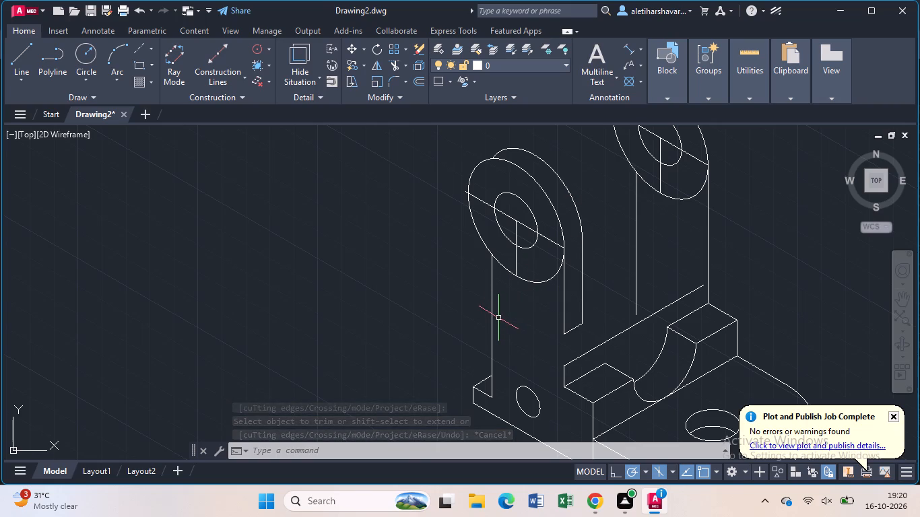
Draw a nearly horizontal helper line about 44 units long from the stepped block's upper corner across the front upright's outer vertical edge.
key(l)
key(Return)
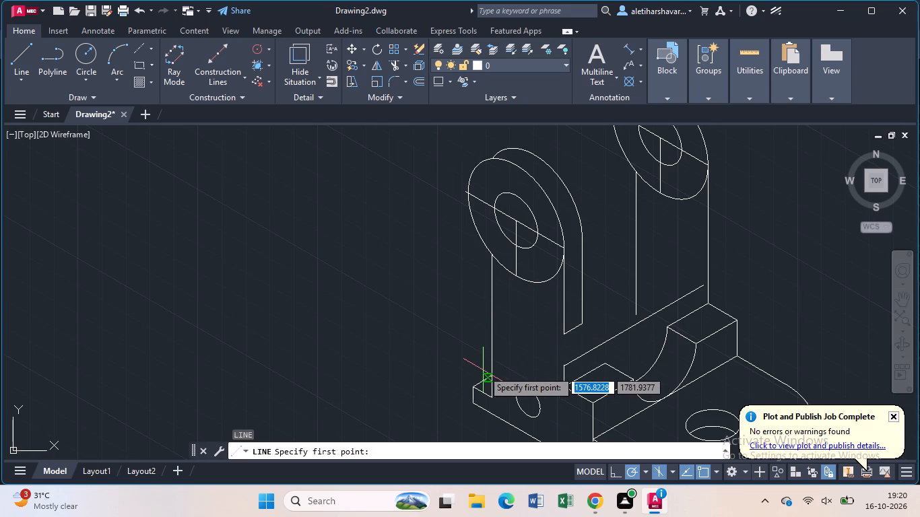
click(569, 368)
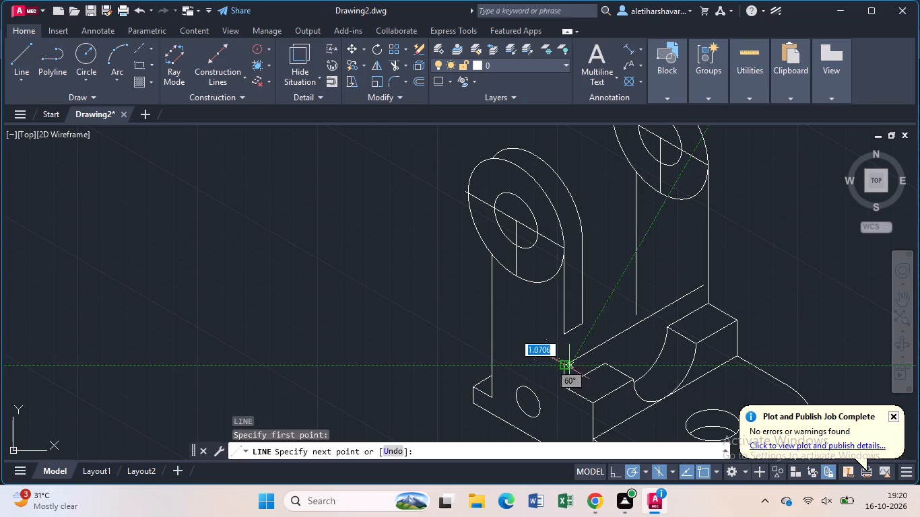
click(446, 359)
key(Escape)
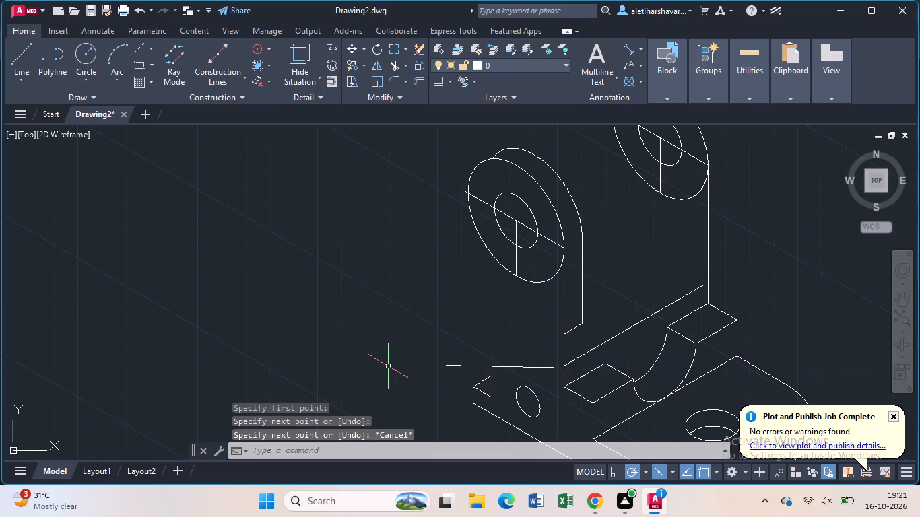
Trim the front upright's outer vertical edge above the helper line and remove all pieces of the helper line.
text(tr)
key(Return)
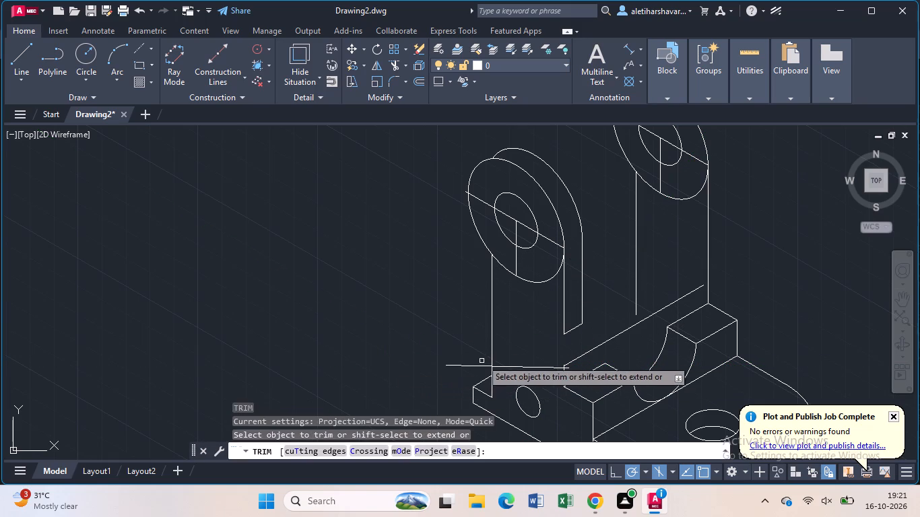
click(492, 351)
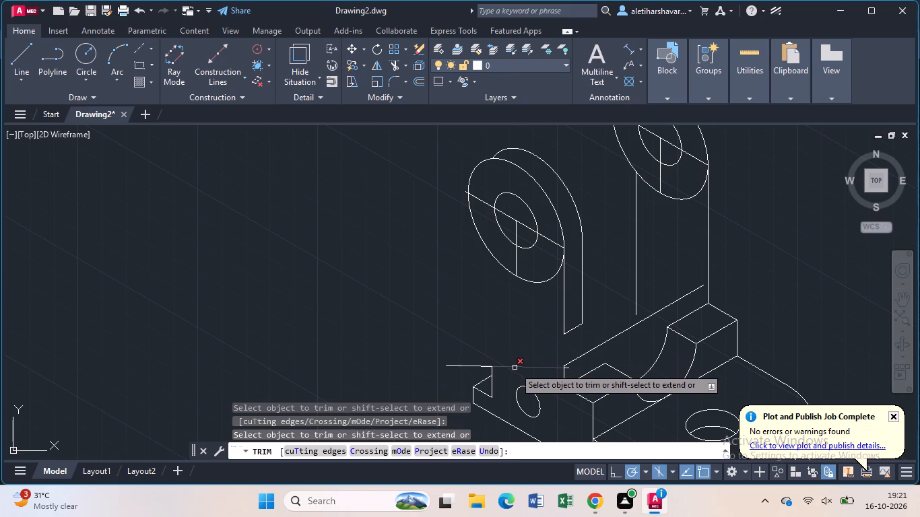
click(515, 368)
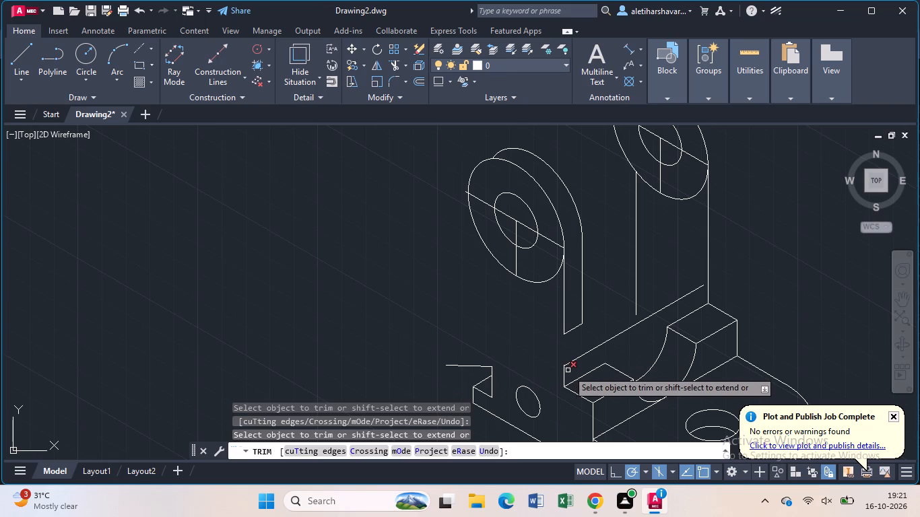
click(568, 370)
click(461, 368)
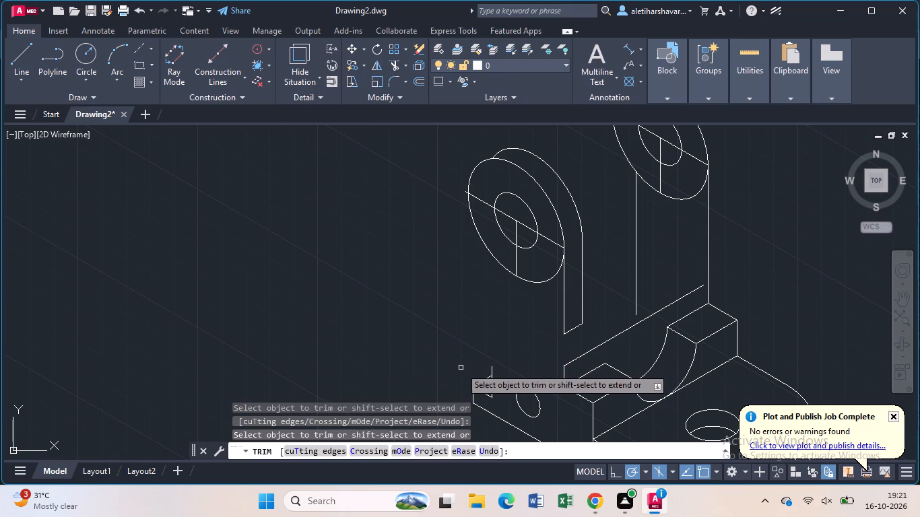
key(Escape)
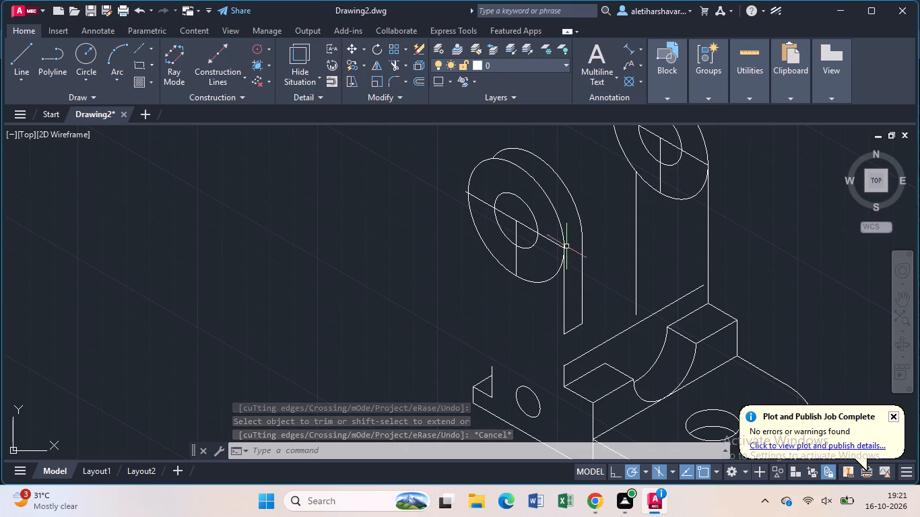
Copy the front upright's round head, centre lines, two vertical edges and short bottom edge about 11.42 straight down onto the stepped block's upper corner.
click(615, 223)
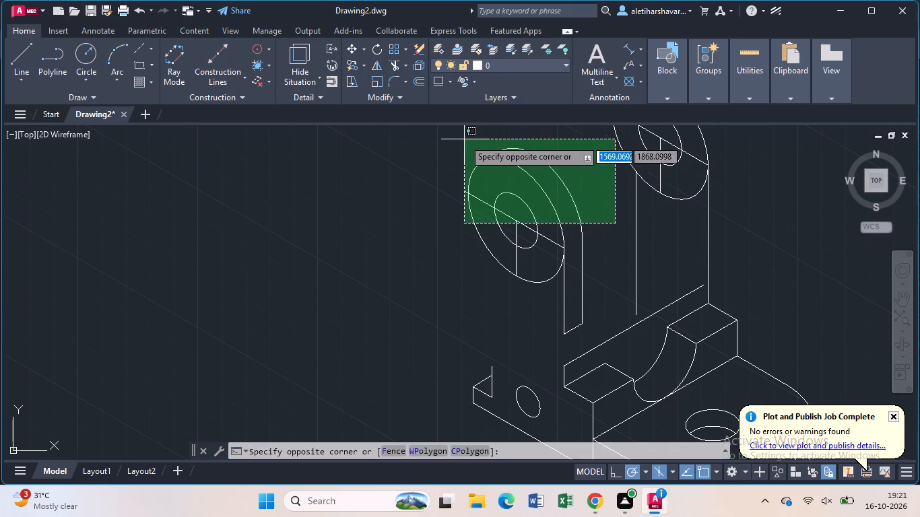
click(451, 153)
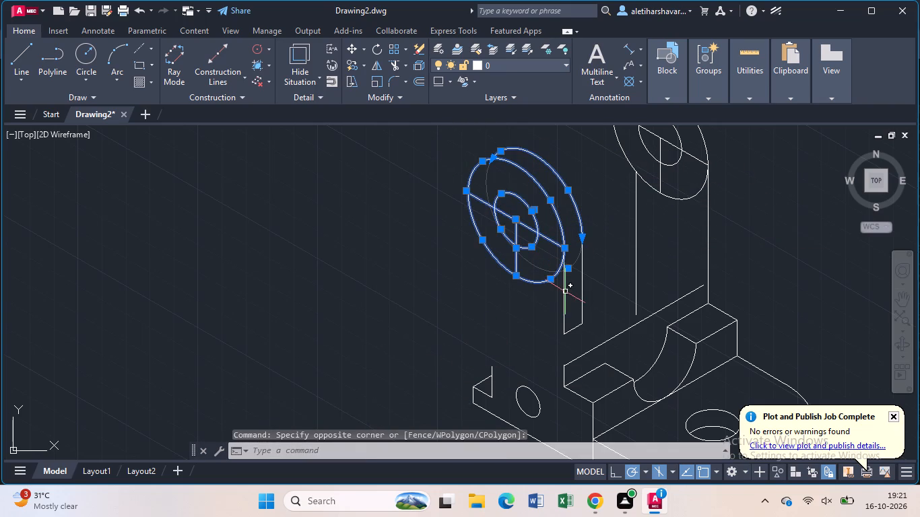
click(565, 291)
click(583, 291)
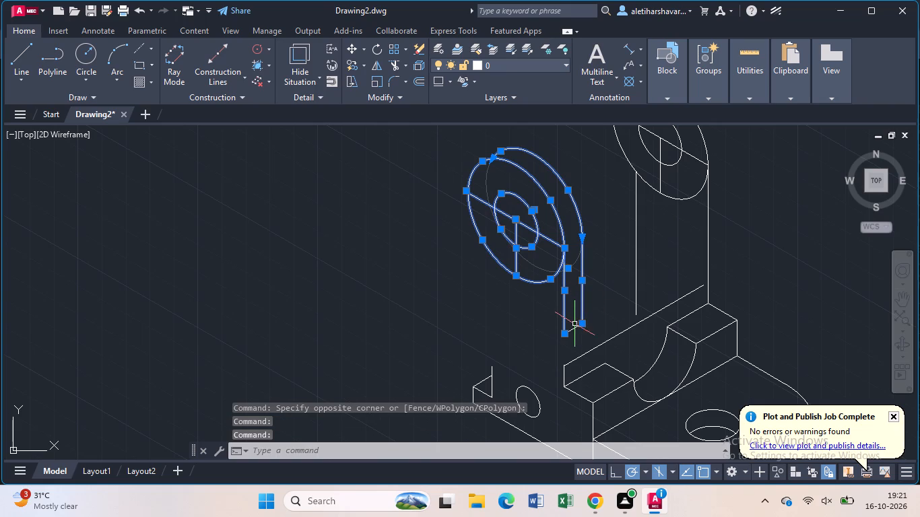
click(575, 329)
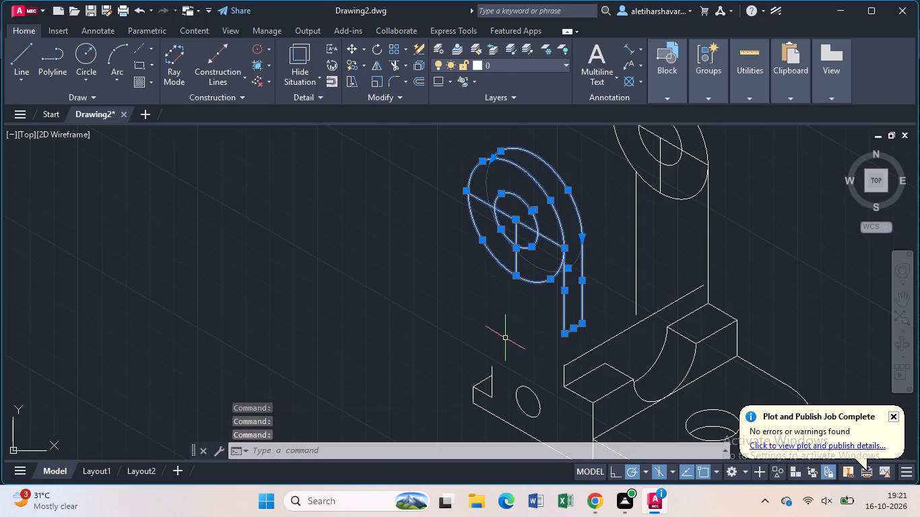
text(co)
key(Return)
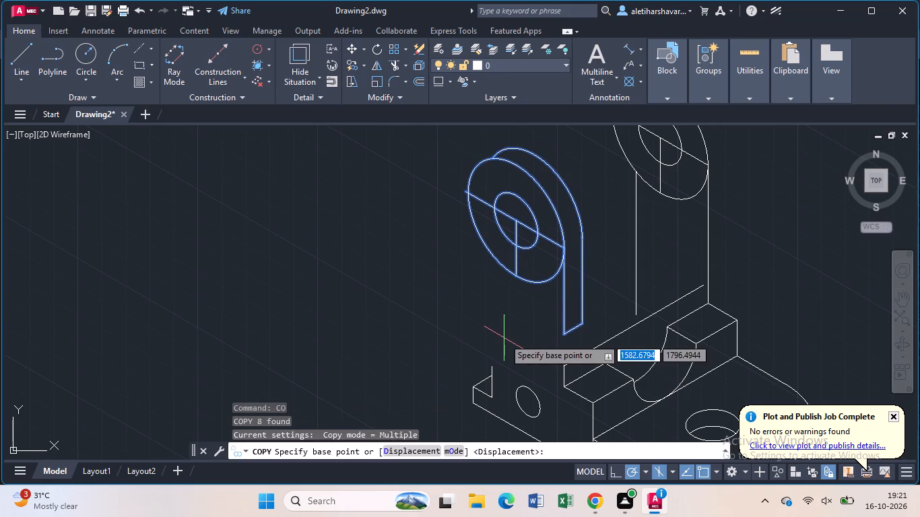
click(562, 336)
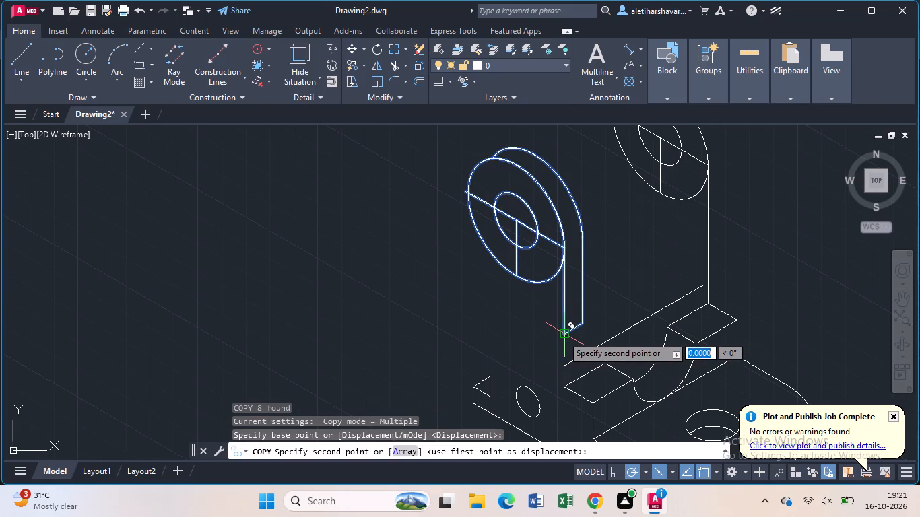
scroll(566, 364, up, 2)
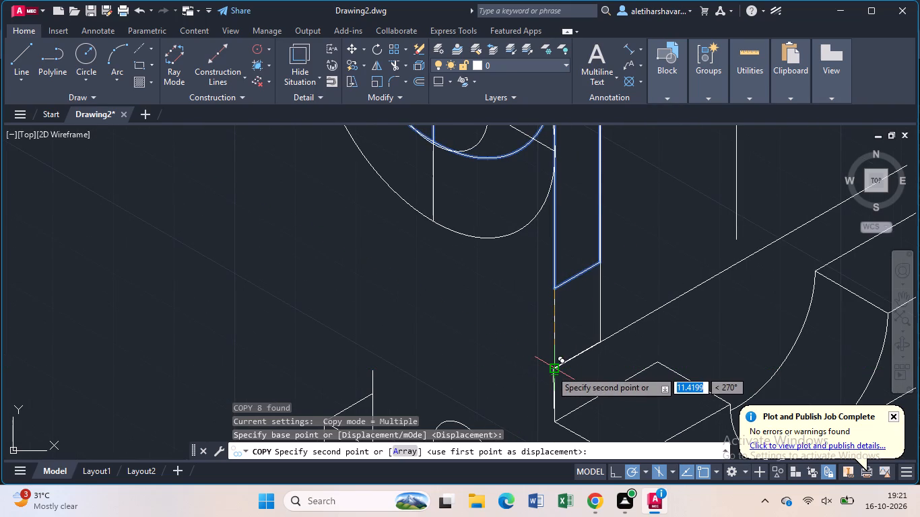
click(551, 370)
key(Escape)
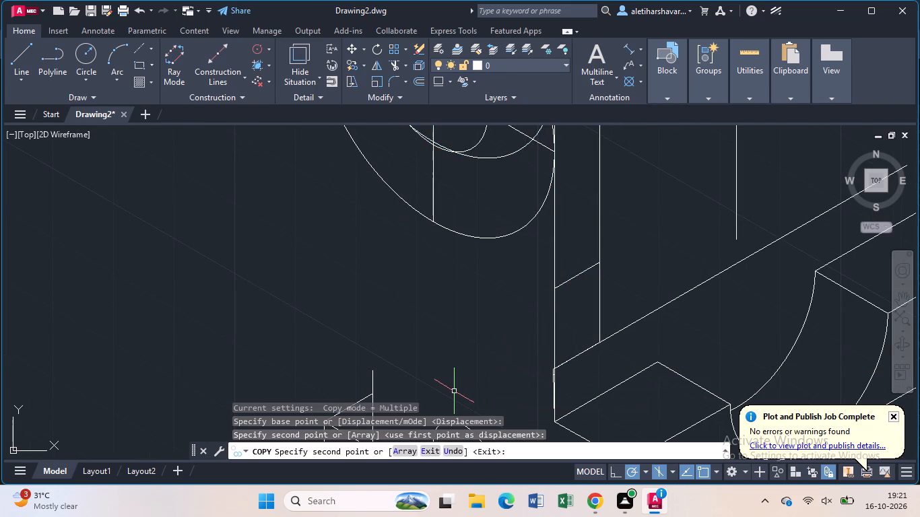
Erase the original upper isocircles, rear arc, centre lines, two vertical edges and short bottom edge, keeping the lowered copy.
scroll(462, 384, down, 2)
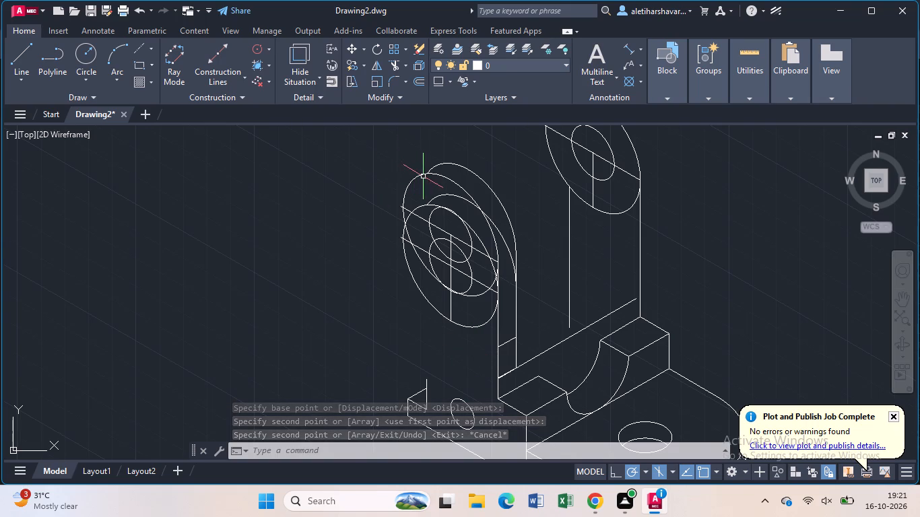
click(425, 174)
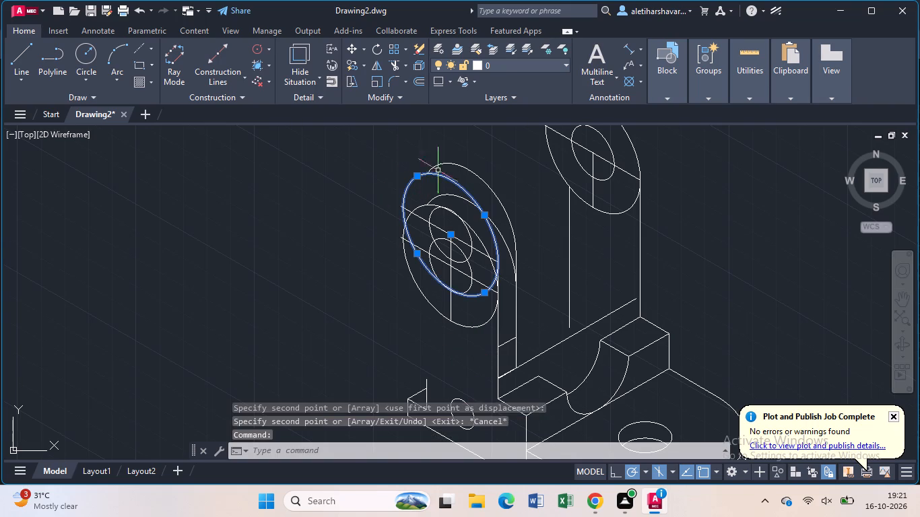
click(468, 167)
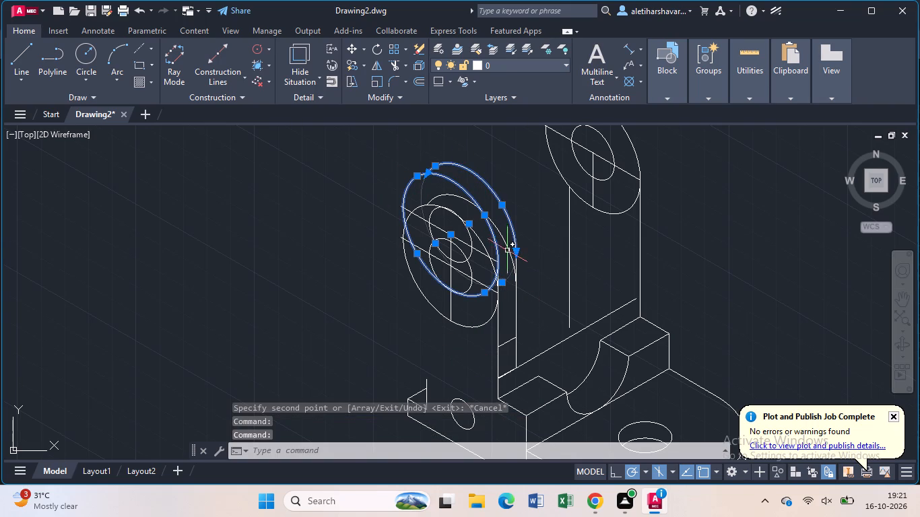
click(470, 241)
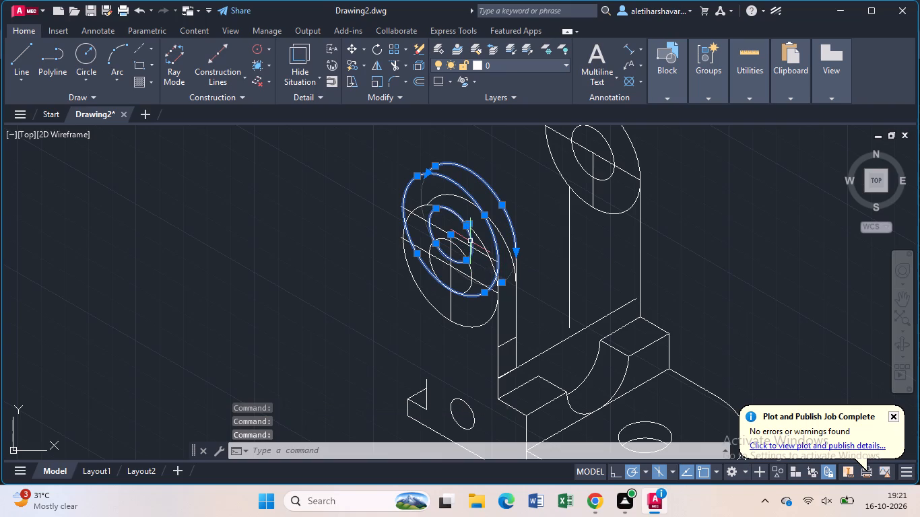
click(425, 220)
click(451, 248)
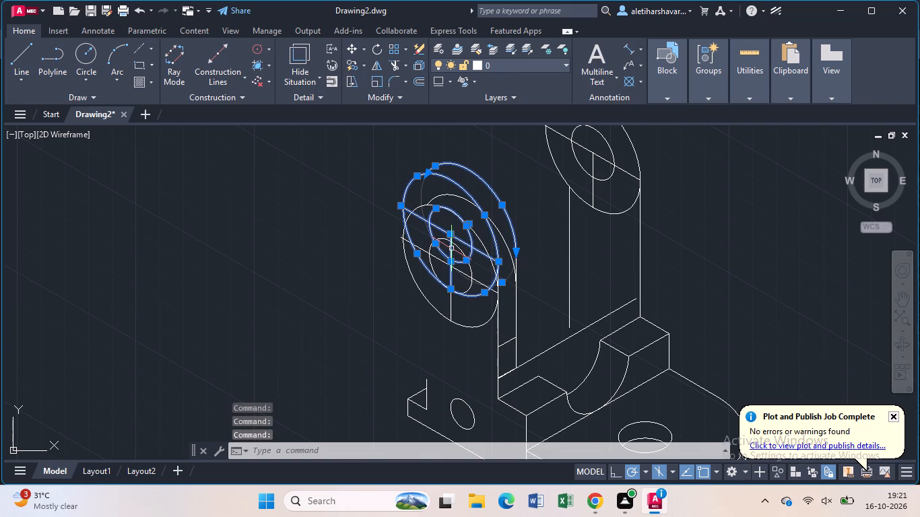
key(Delete)
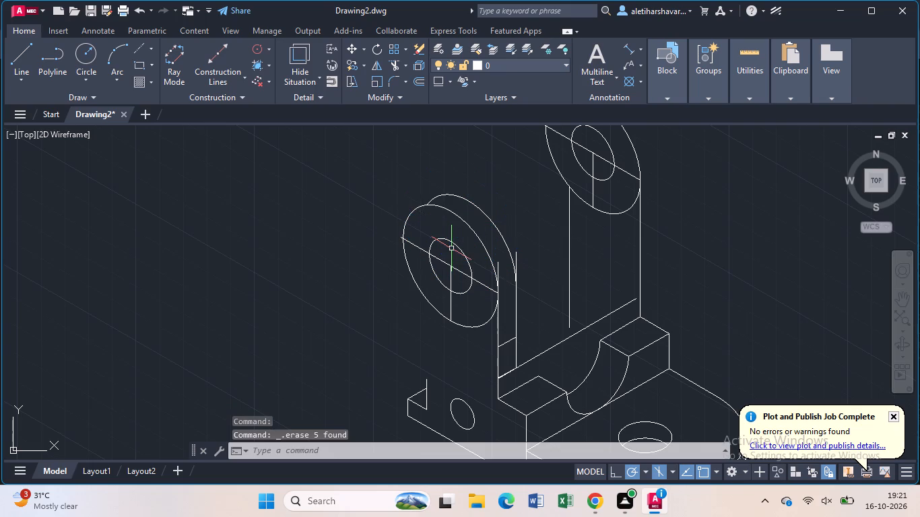
click(516, 252)
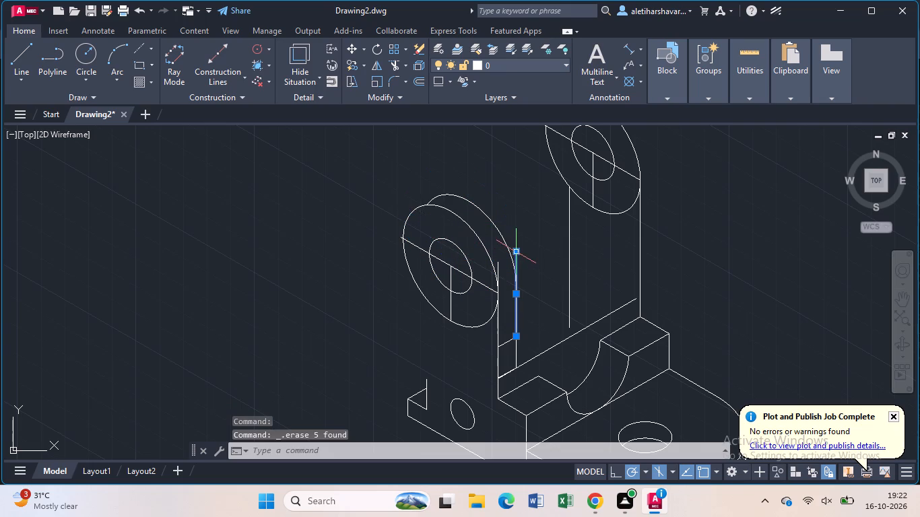
click(498, 263)
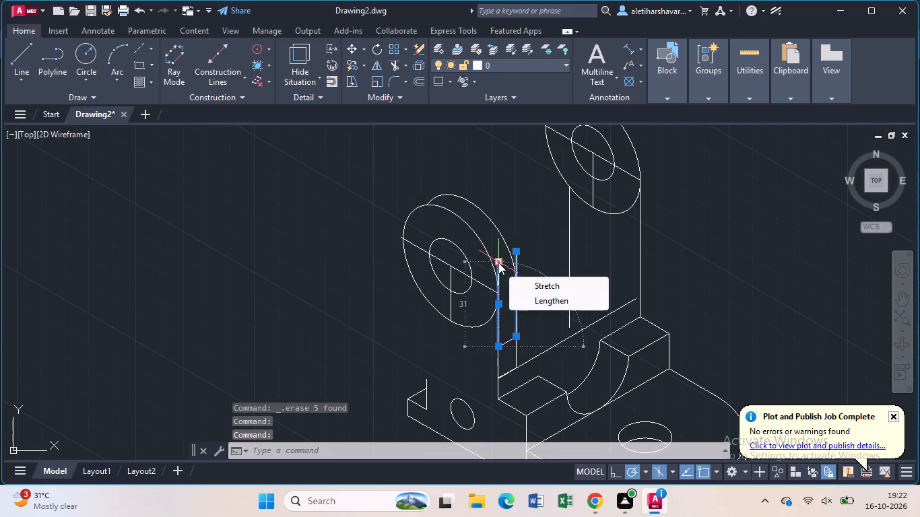
key(Delete)
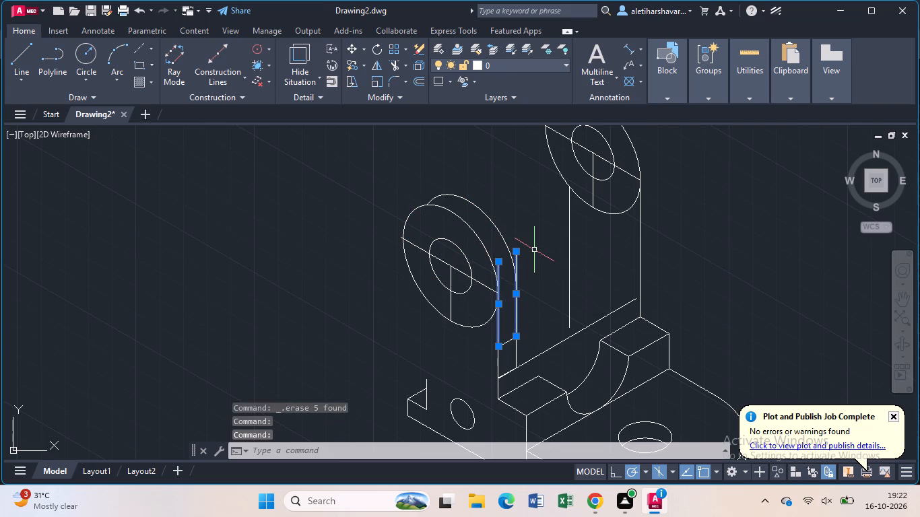
key(Delete)
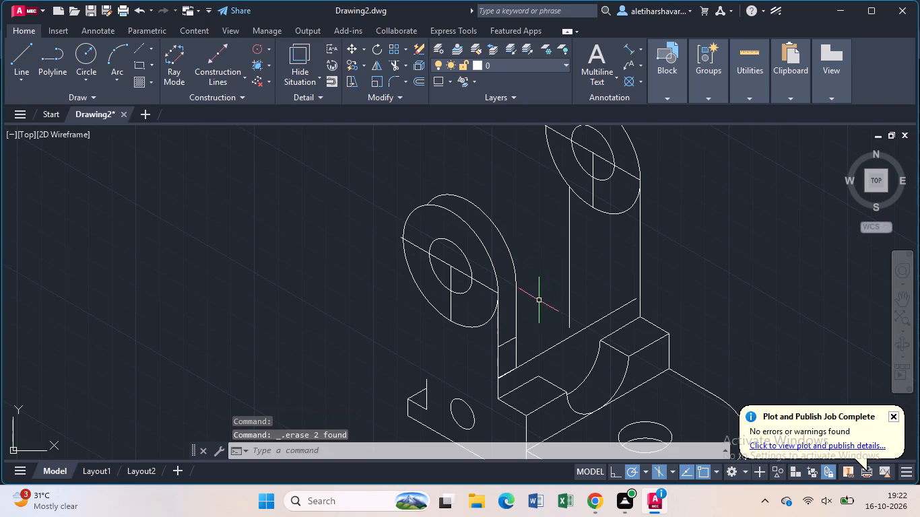
click(511, 342)
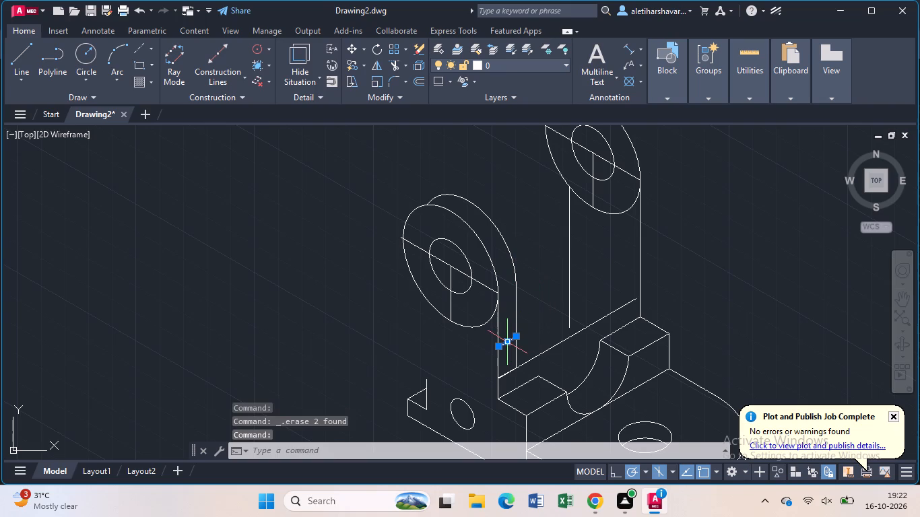
key(Delete)
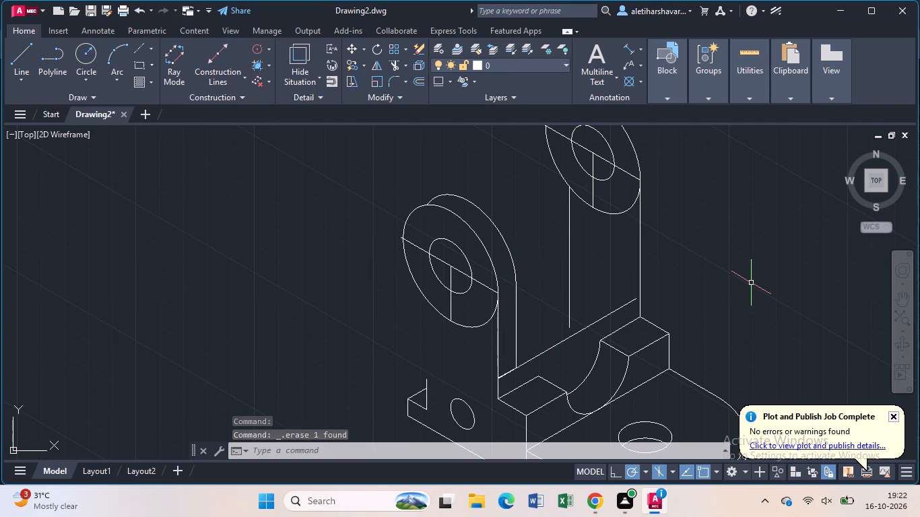
Trim the short piece of the 30° base line between the lowered upright's two vertical thickness edges.
text(tr)
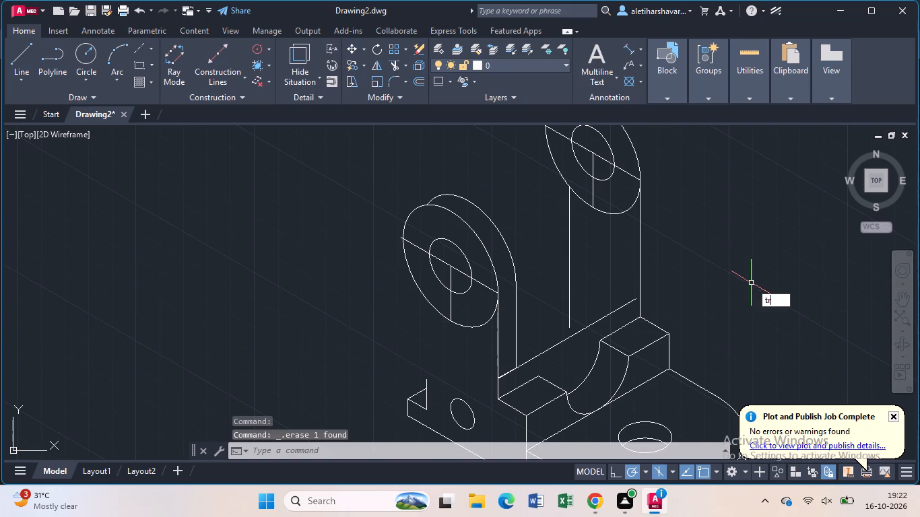
key(Return)
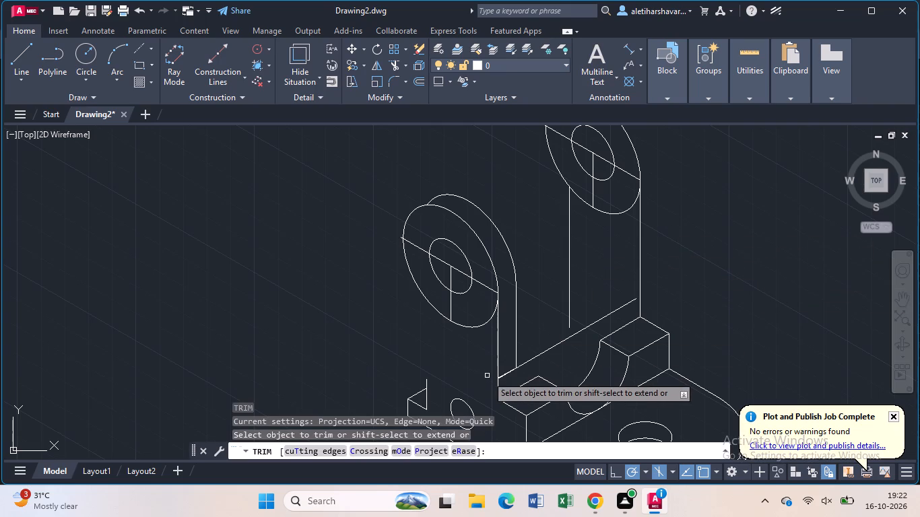
click(509, 373)
click(509, 373)
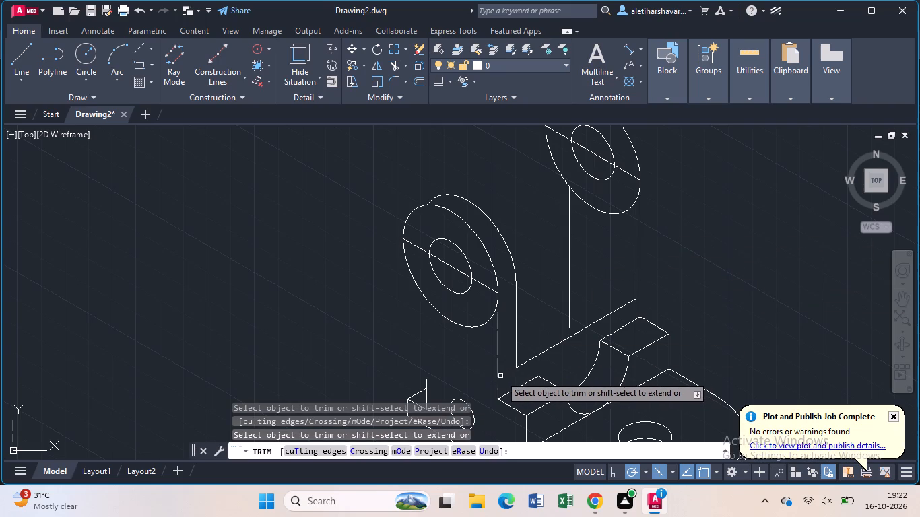
key(Escape)
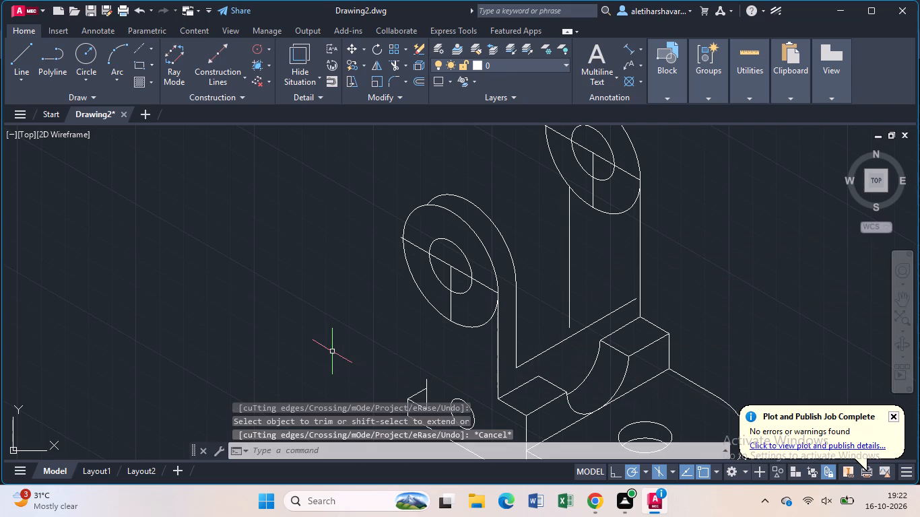
Extend the short outer vertical edge stub at the base up to the lowered upright's large isocircle.
text(ex)
key(Return)
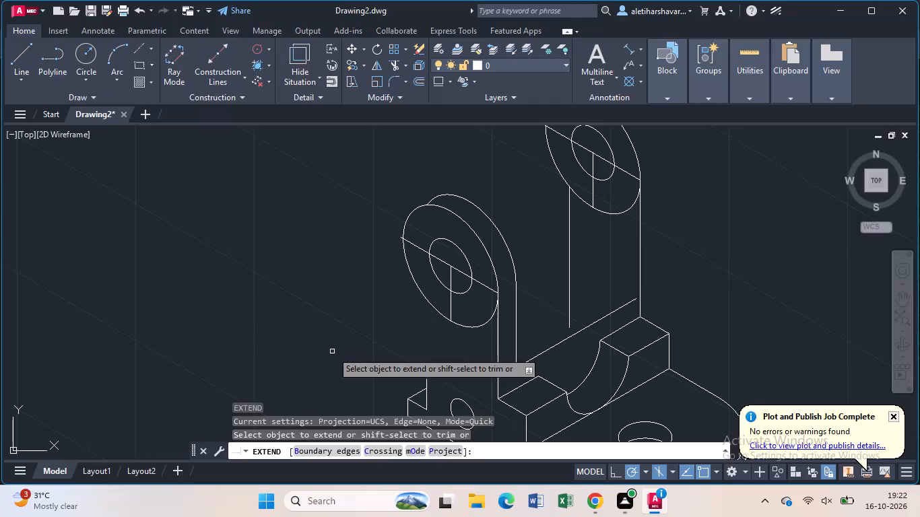
click(428, 385)
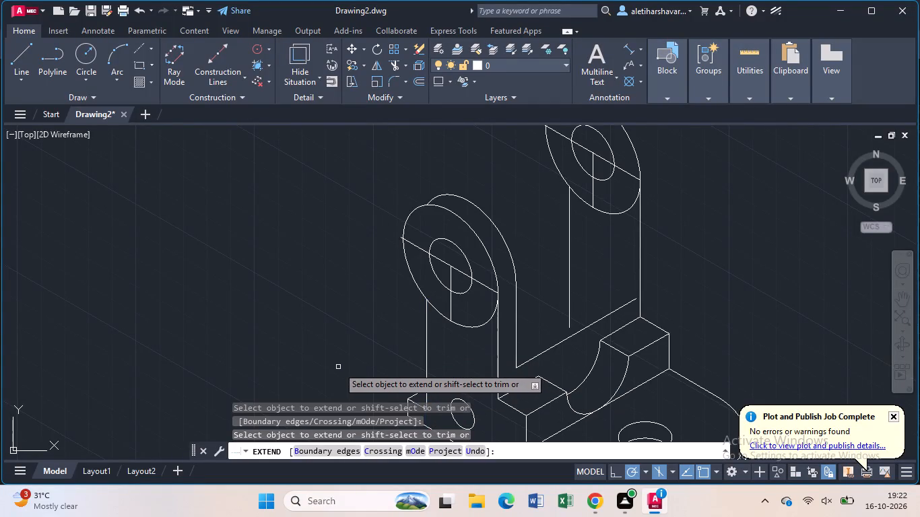
Trim the large isocircle's lower arc and all centre-line pieces off the front upright's round head, keeping its hole.
key(Escape)
text(tr)
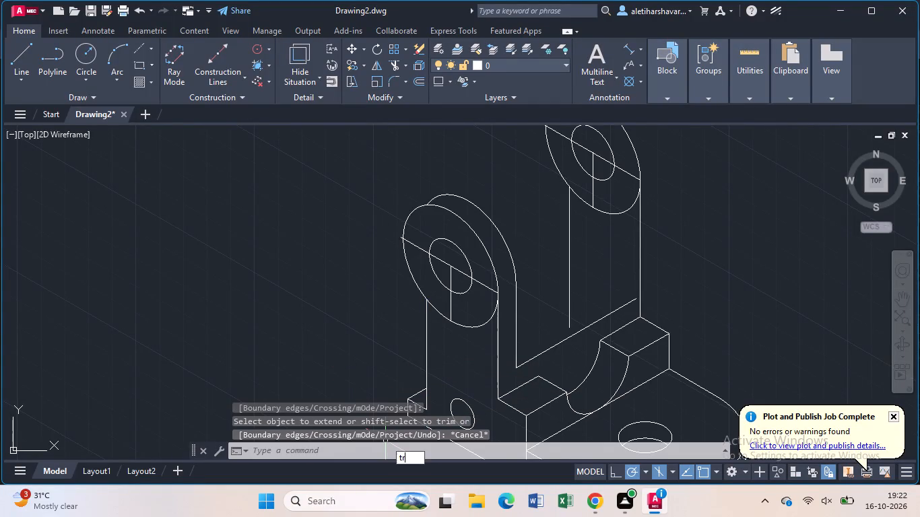
key(Return)
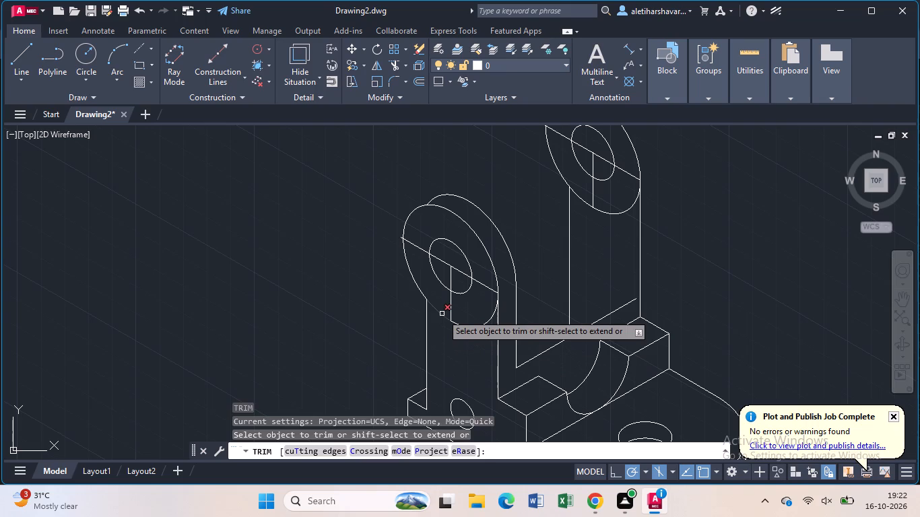
click(442, 313)
click(451, 315)
click(458, 324)
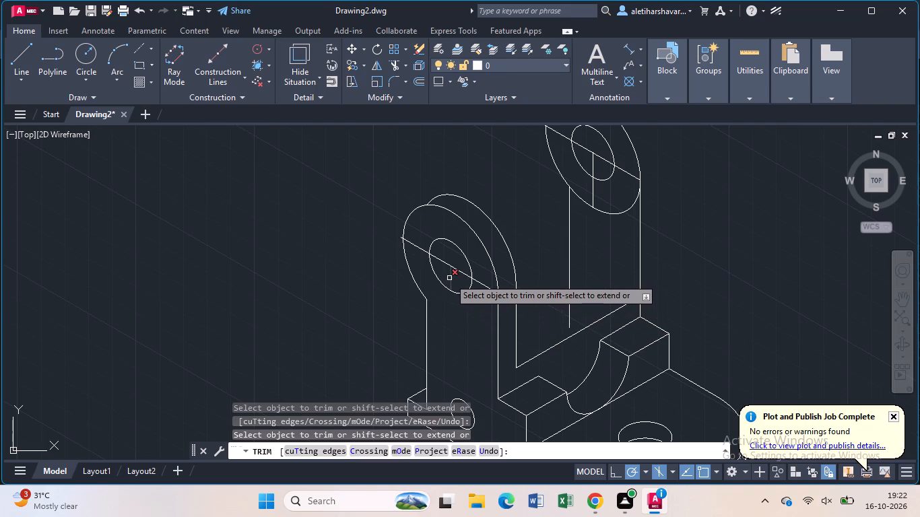
click(449, 278)
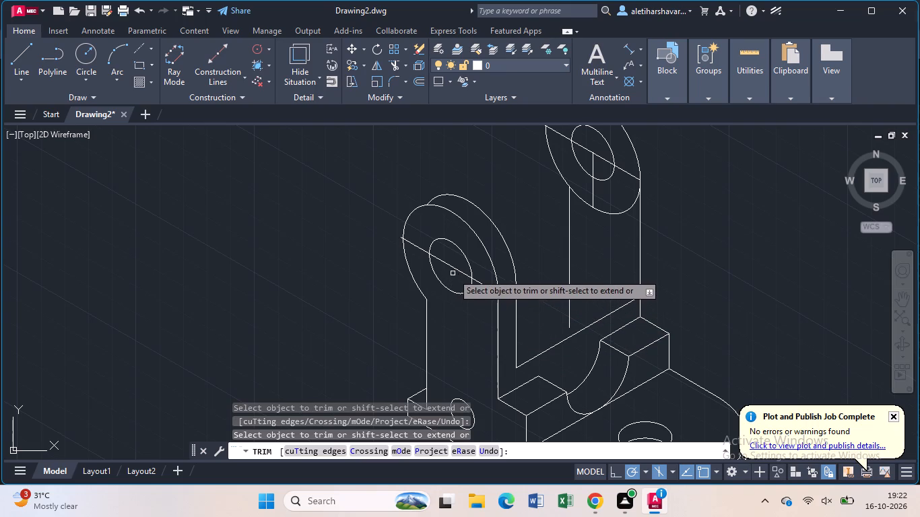
click(454, 270)
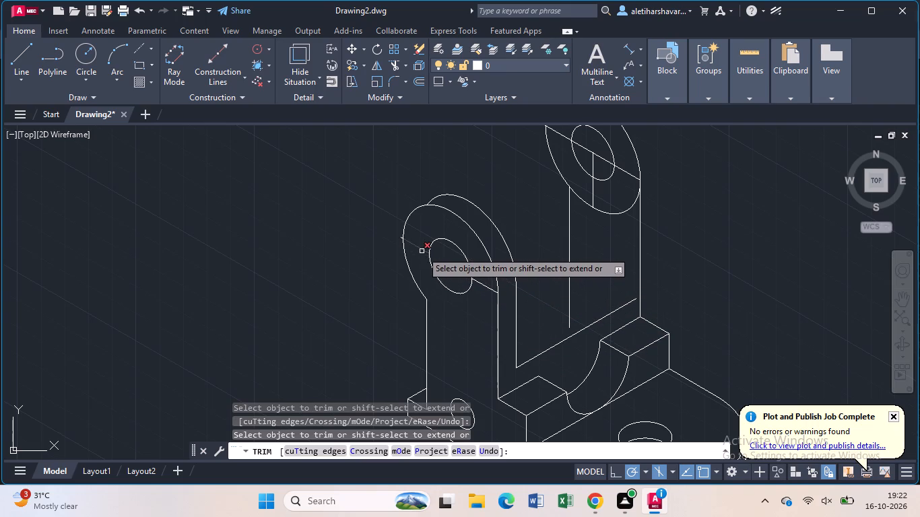
click(422, 251)
click(399, 240)
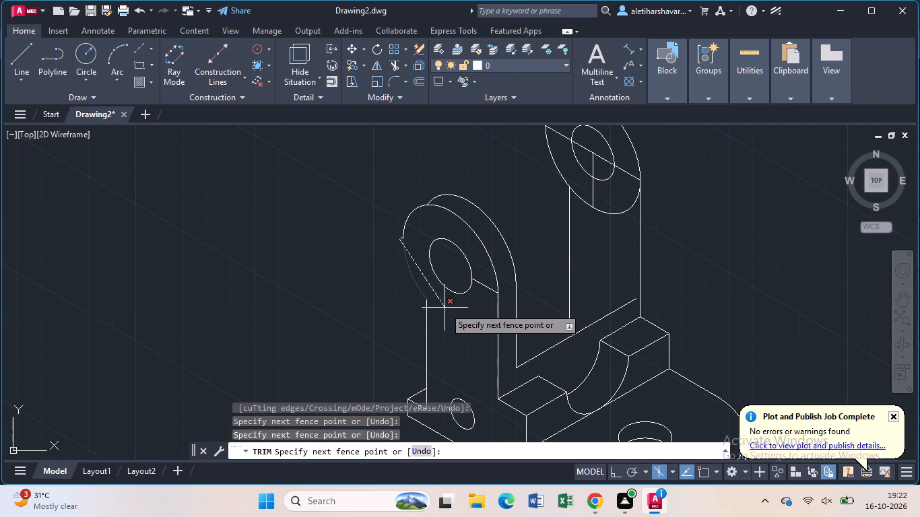
key(Escape)
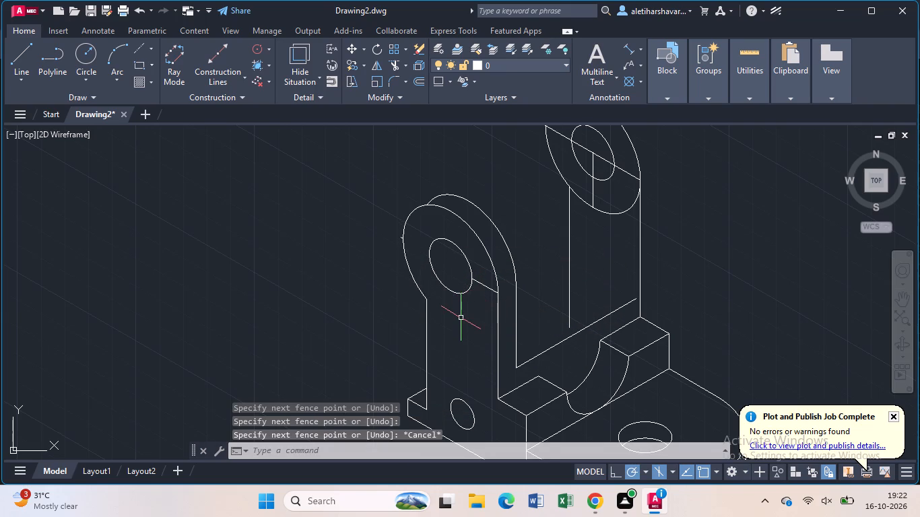
key(Return)
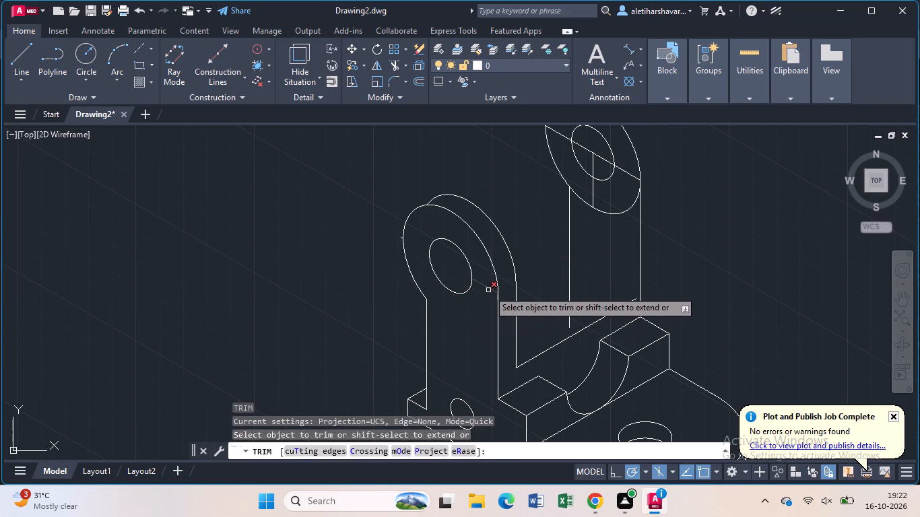
click(488, 290)
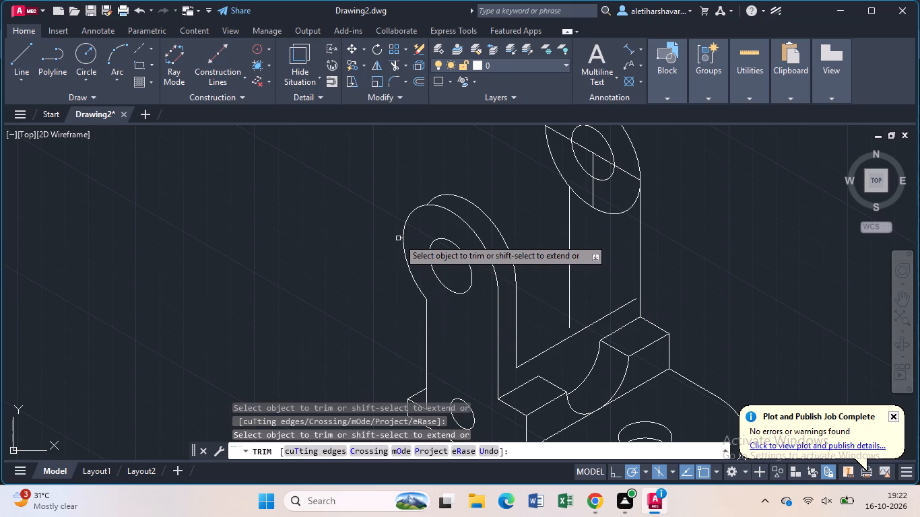
click(400, 238)
key(Escape)
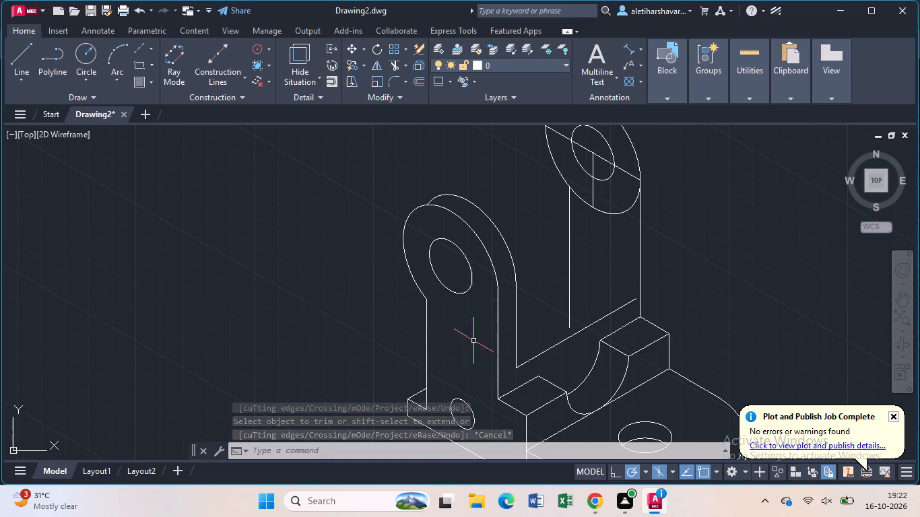
Erase the rear upright's two vertical edges, isocircles and centre lines.
click(641, 279)
click(568, 261)
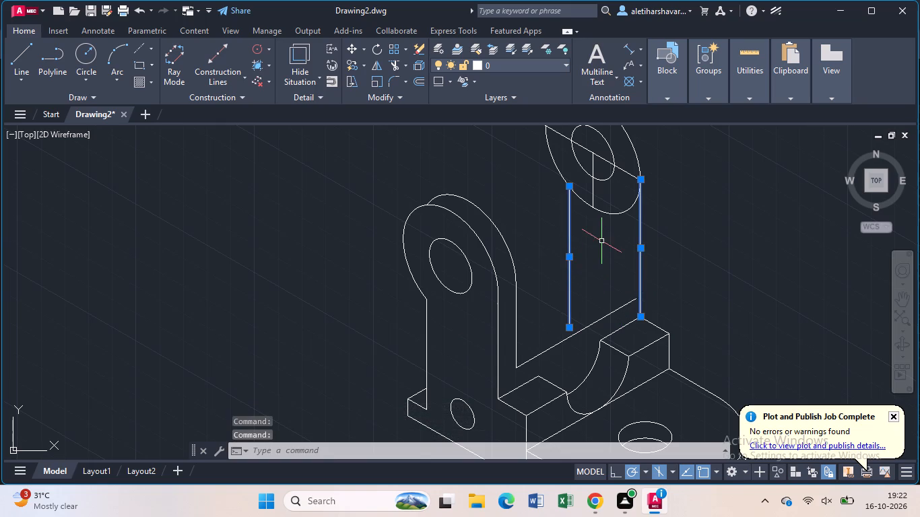
scroll(603, 242, down, 1)
click(647, 177)
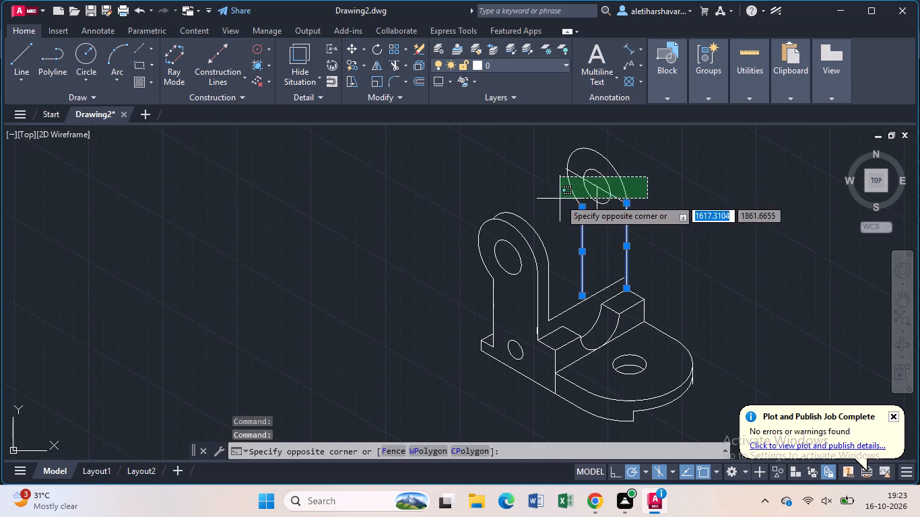
click(560, 199)
key(Delete)
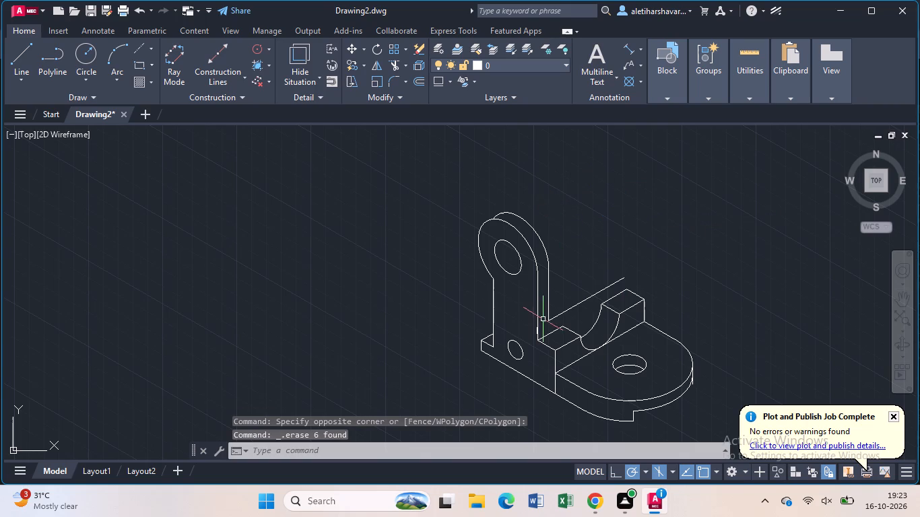
Erase the stray slightly slanted line and two tiny stubs beside the front upright's outer vertical edge, near the block's top.
scroll(544, 319, up, 2)
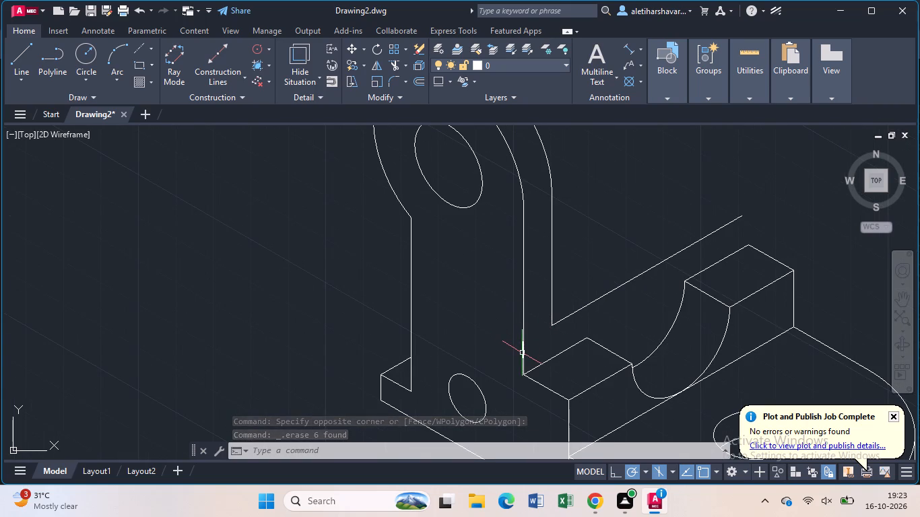
click(522, 353)
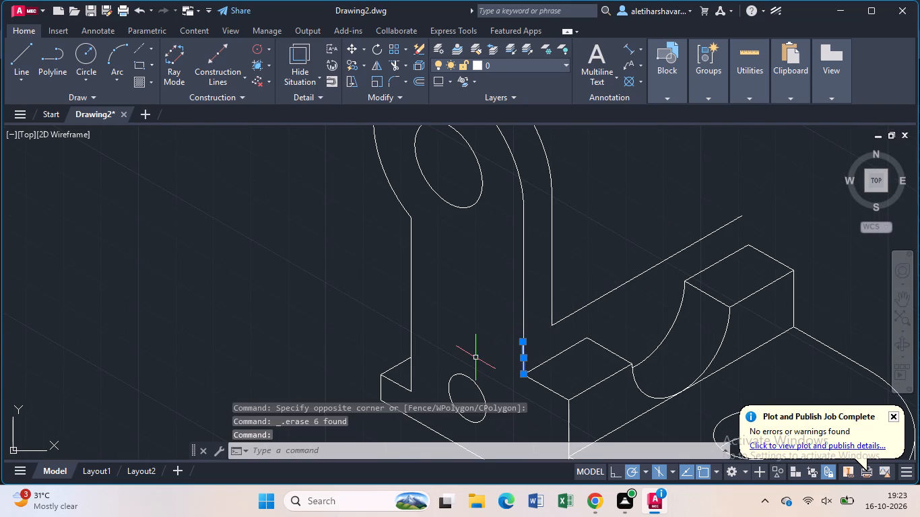
key(Escape)
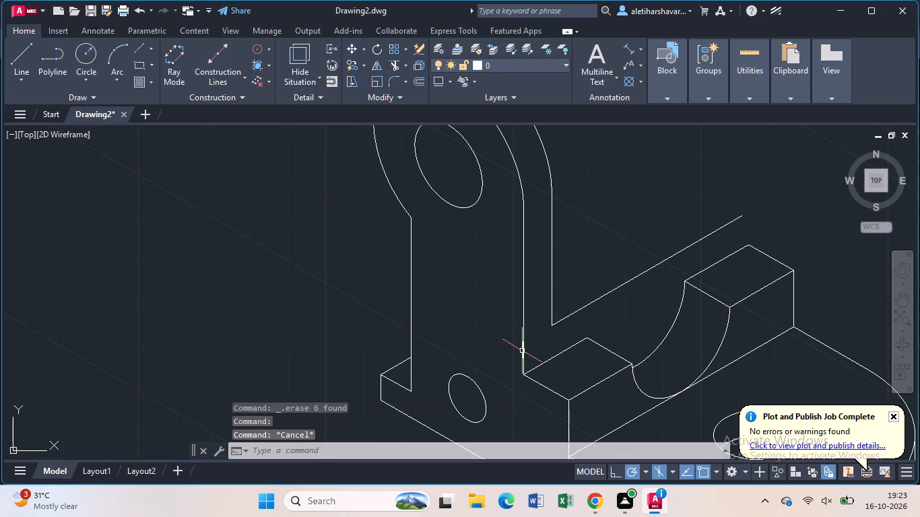
click(522, 351)
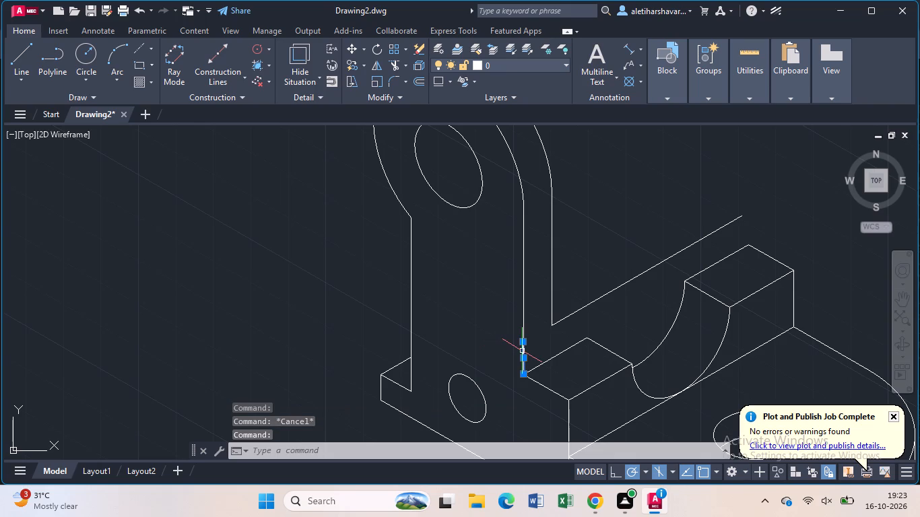
key(Escape)
scroll(522, 351, up, 4)
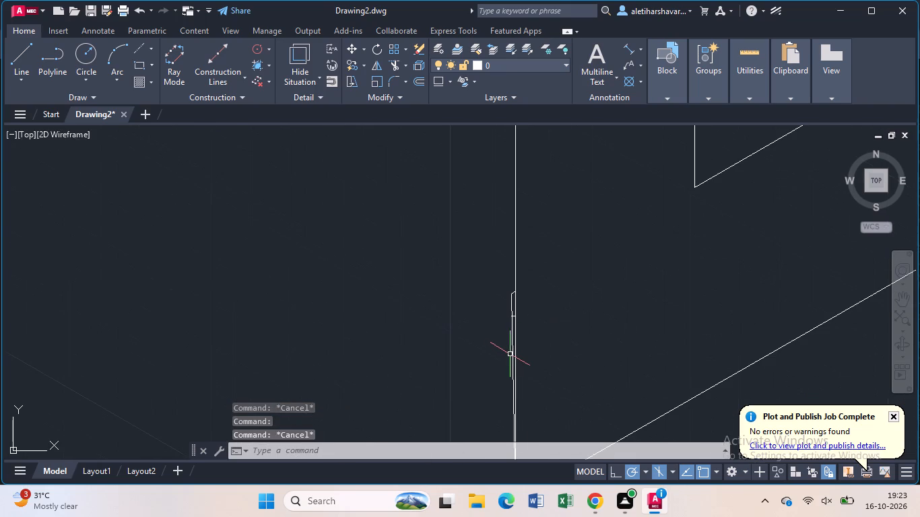
click(511, 355)
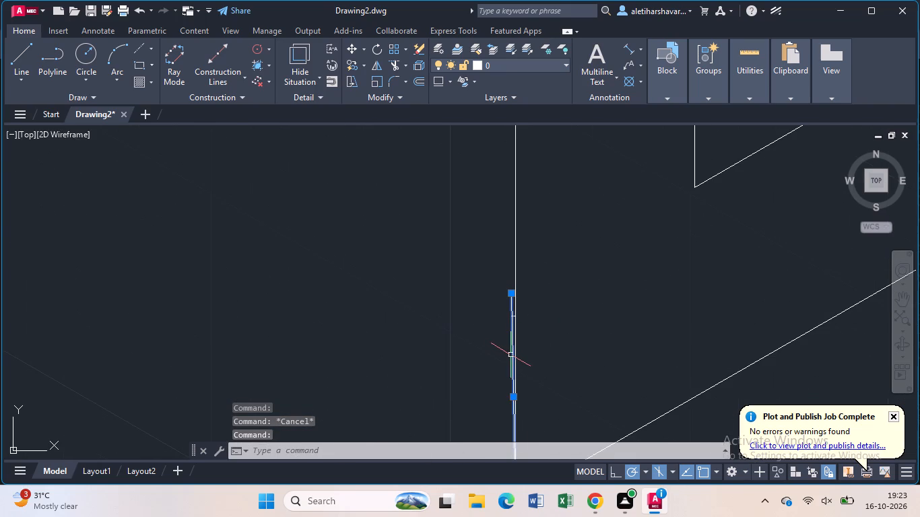
key(Delete)
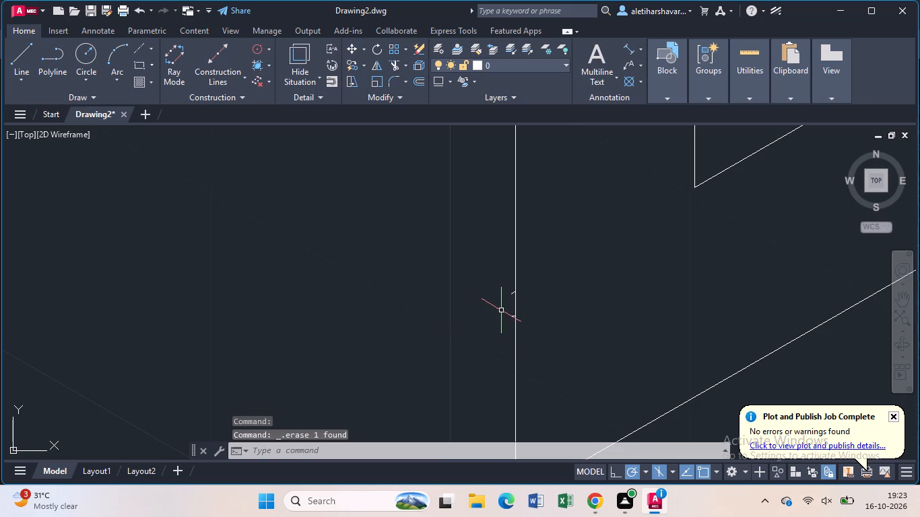
click(512, 295)
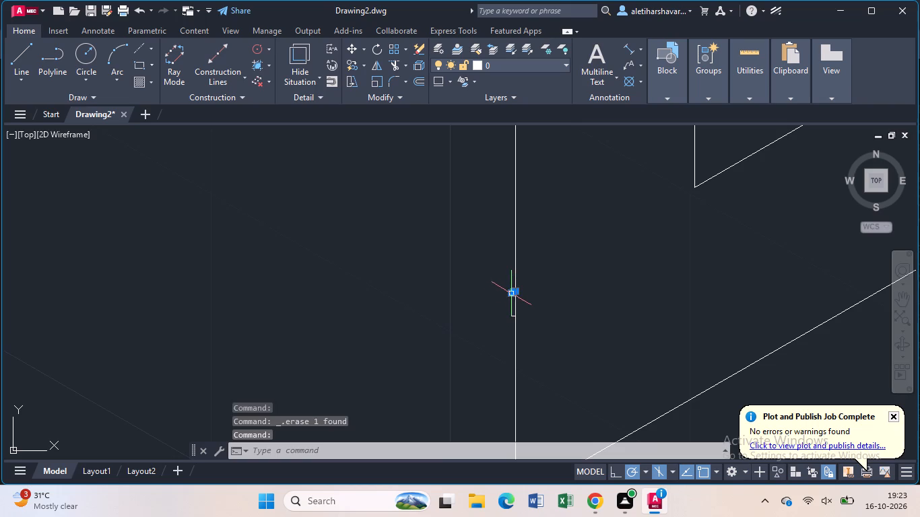
click(511, 318)
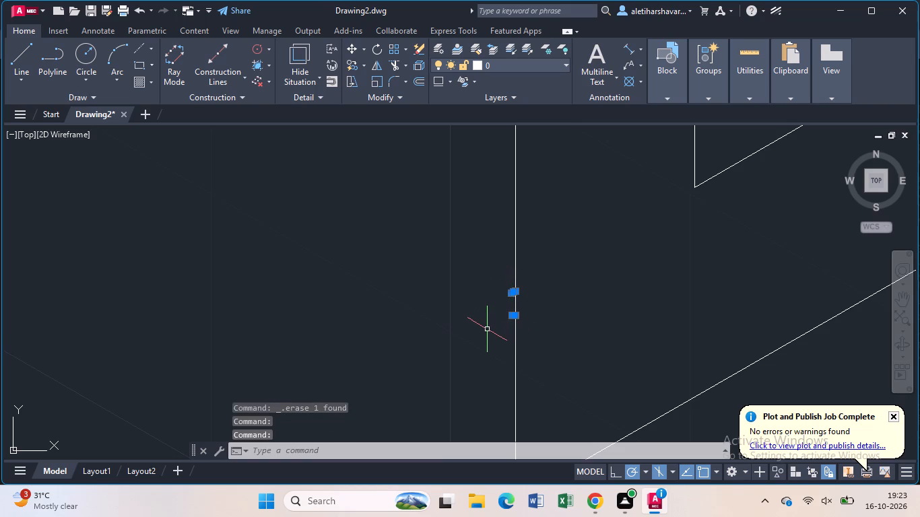
key(Delete)
Copy the front upright's cleaned head arc, hole and vertical edges from its lower outer corner to the far raised block's rear top corner.
scroll(487, 331, down, 2)
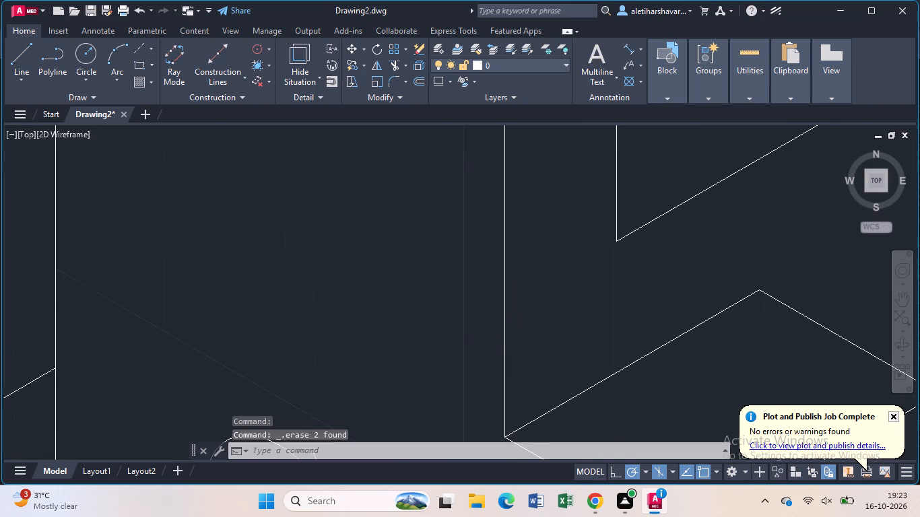
scroll(487, 333, down, 3)
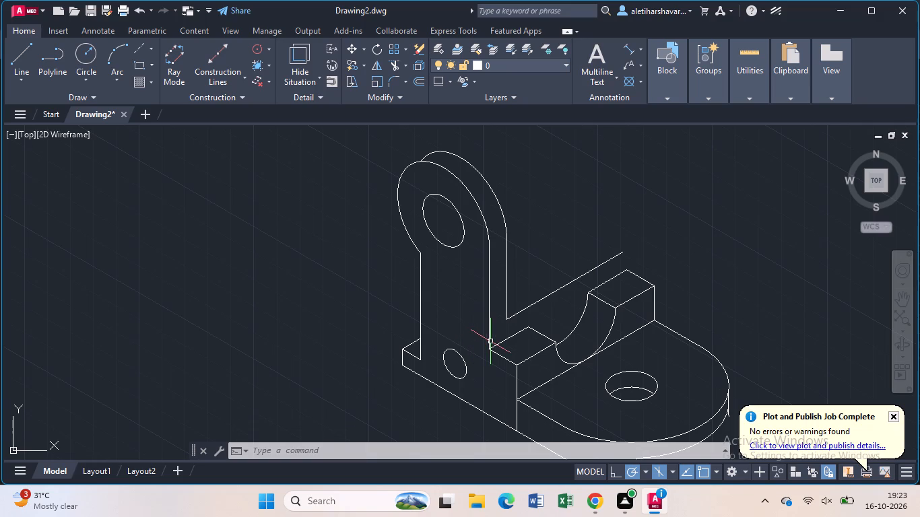
click(488, 337)
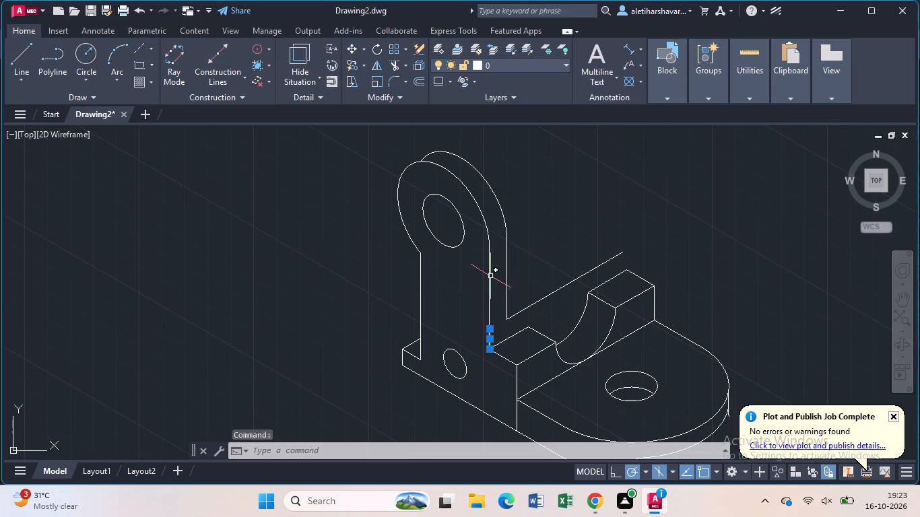
click(489, 279)
click(484, 223)
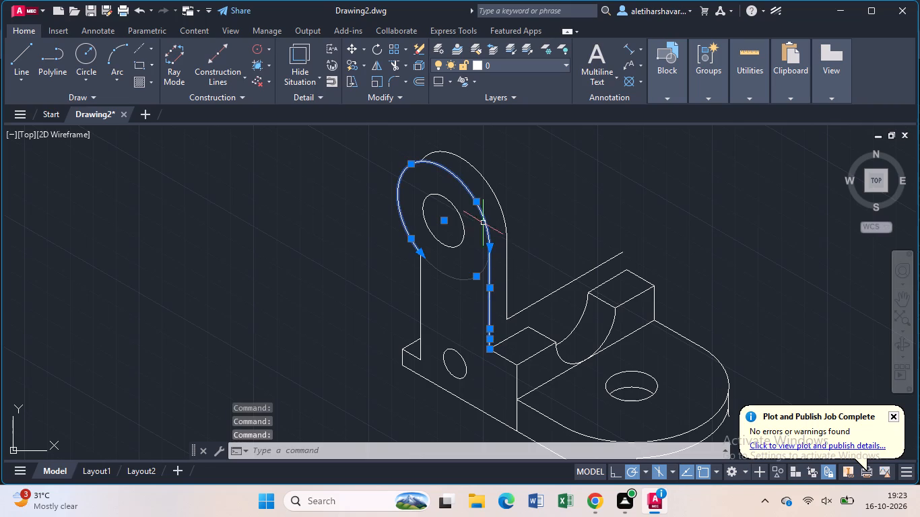
click(459, 222)
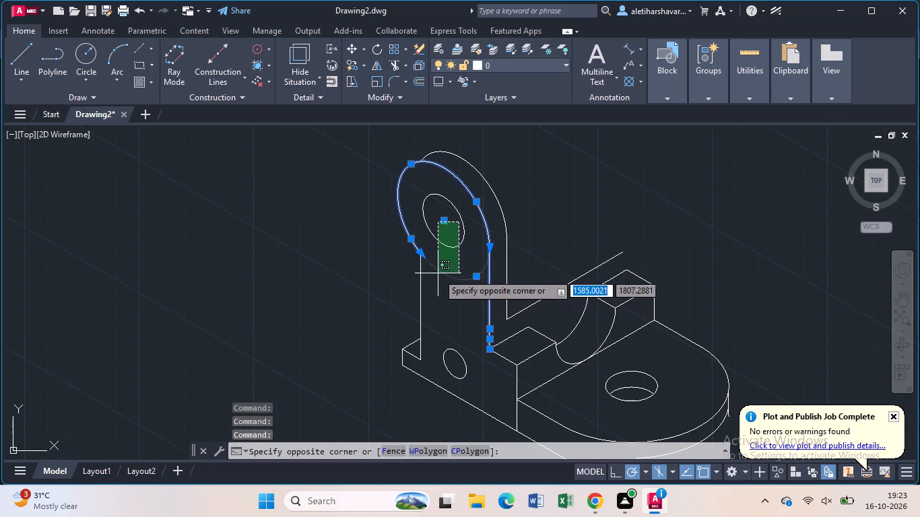
click(449, 252)
click(419, 288)
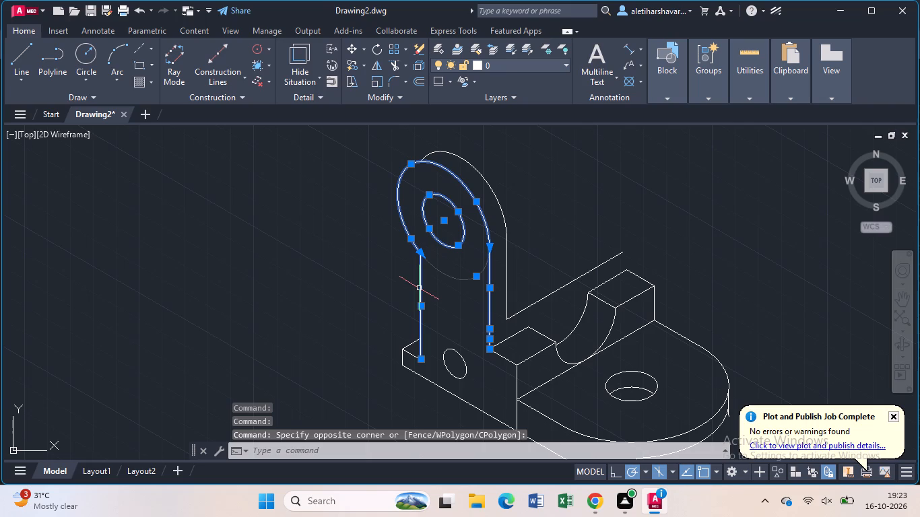
key(c)
key(o)
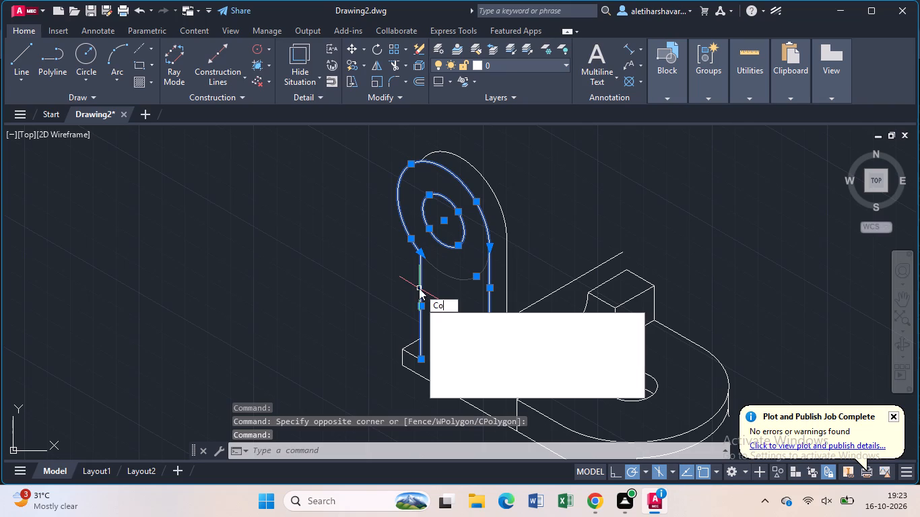
key(Return)
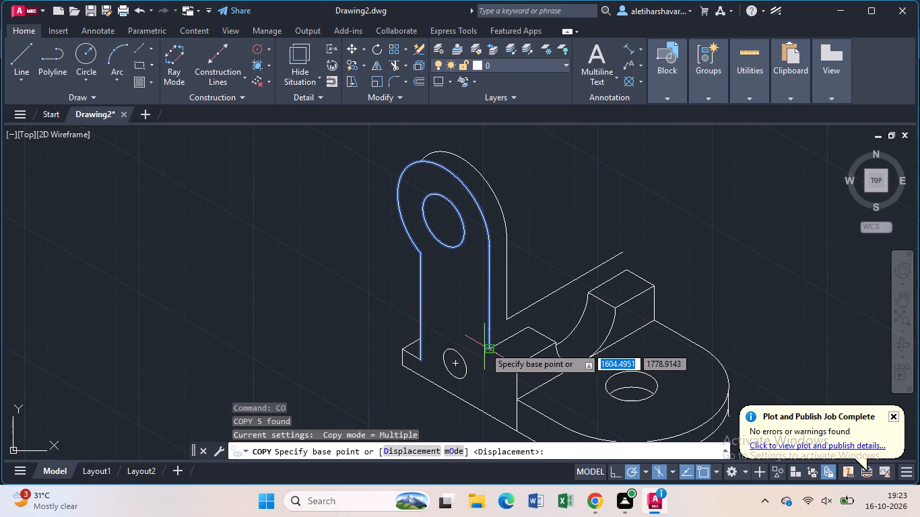
click(486, 347)
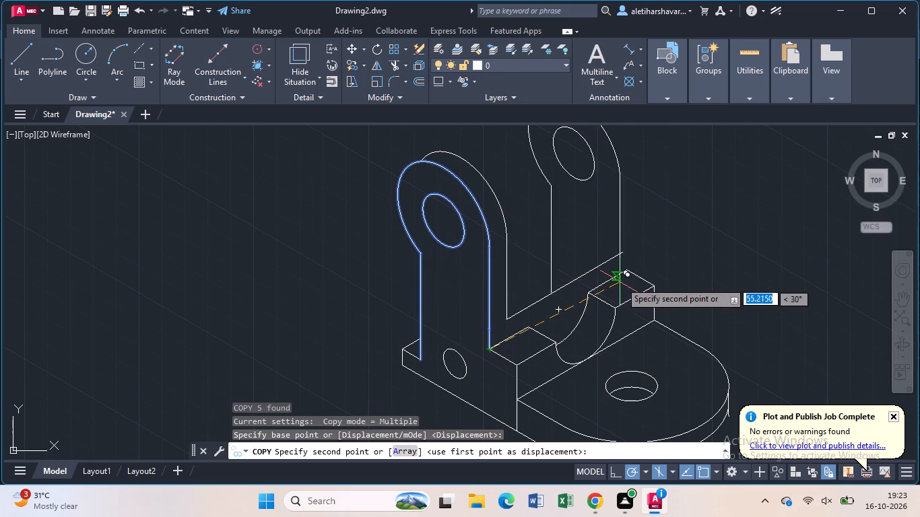
click(628, 274)
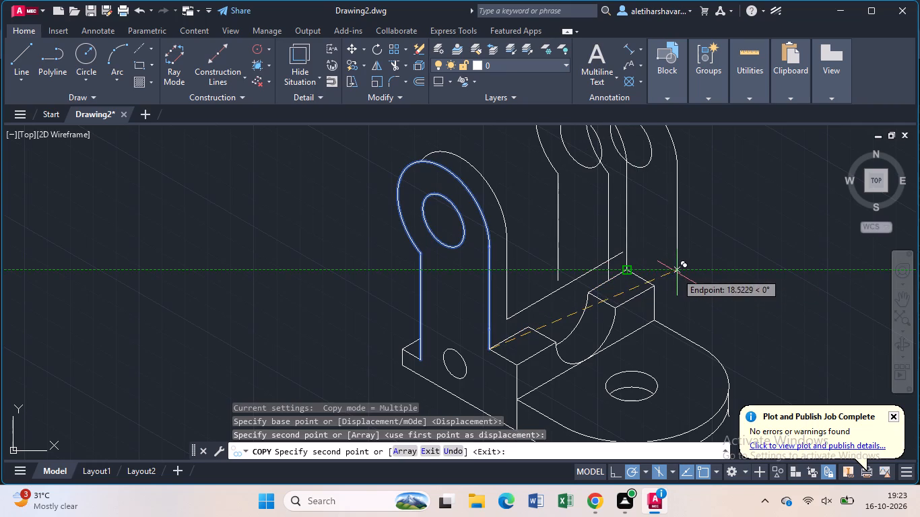
key(Escape)
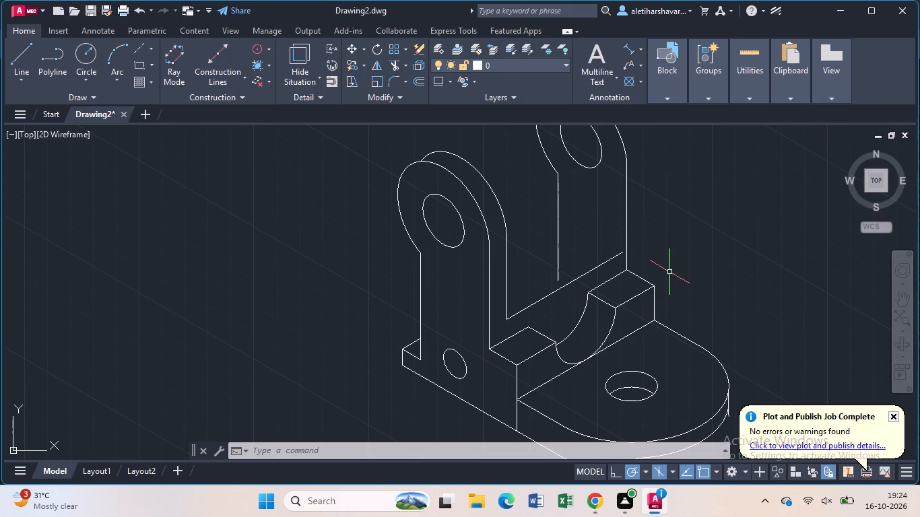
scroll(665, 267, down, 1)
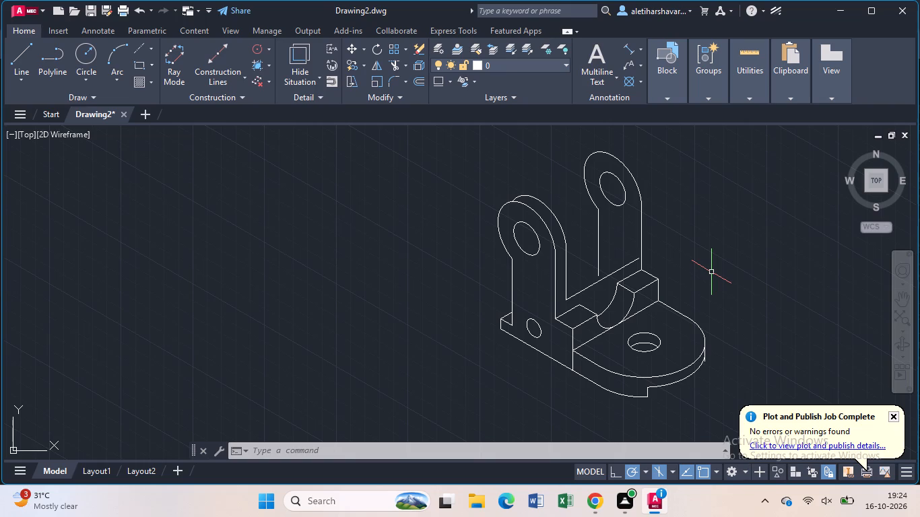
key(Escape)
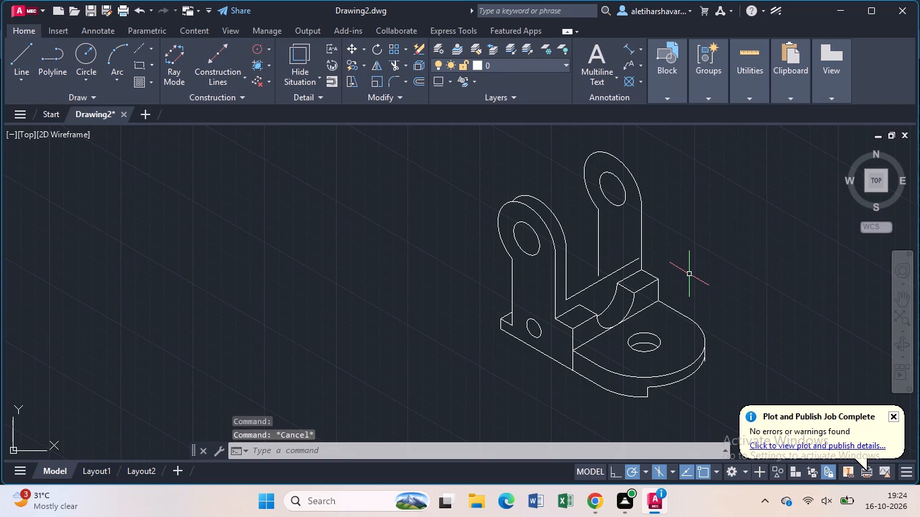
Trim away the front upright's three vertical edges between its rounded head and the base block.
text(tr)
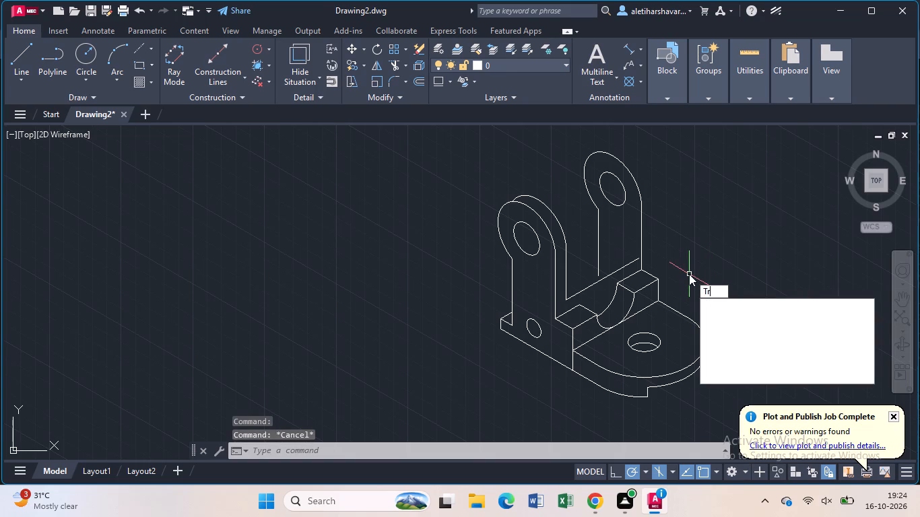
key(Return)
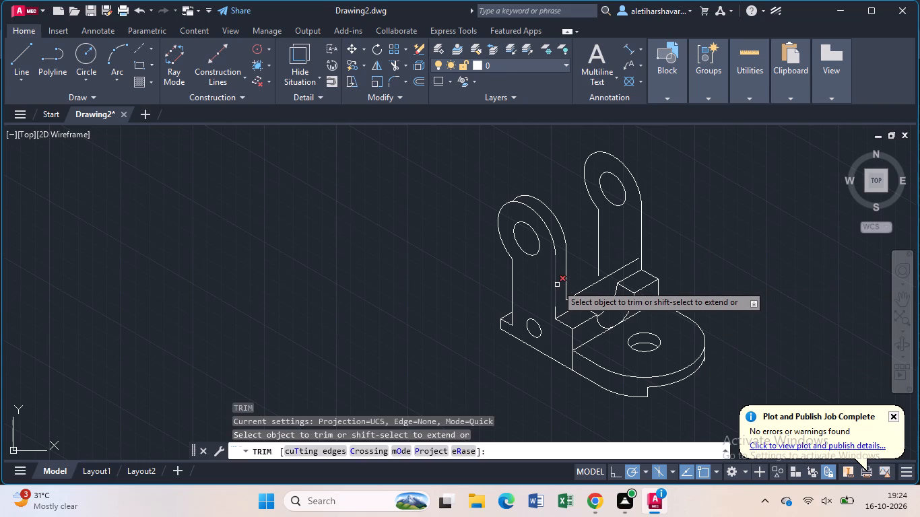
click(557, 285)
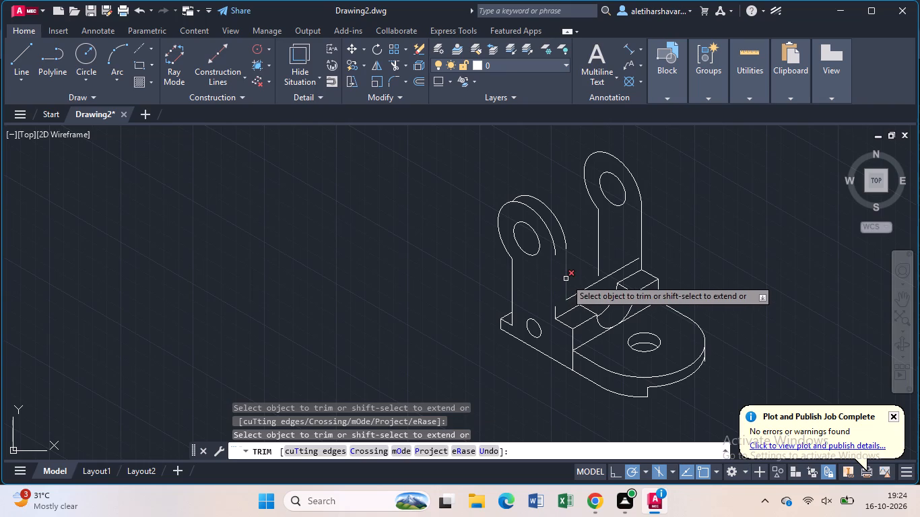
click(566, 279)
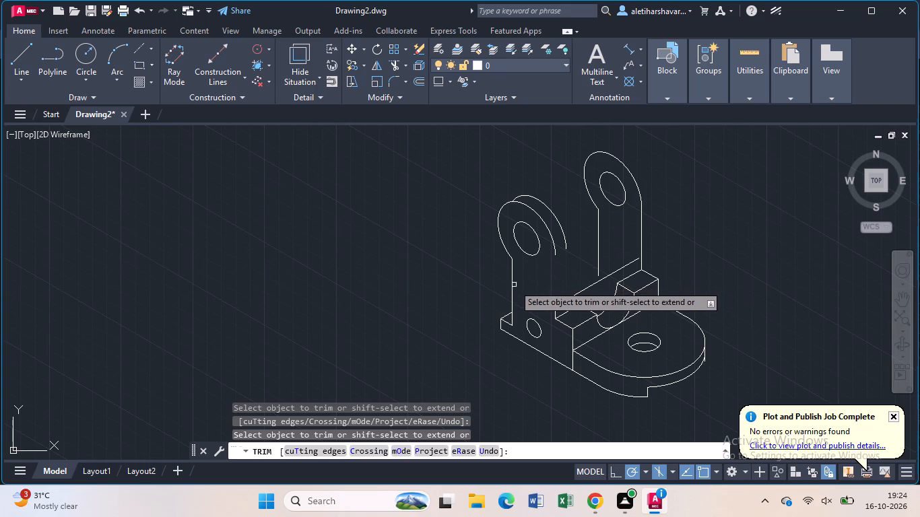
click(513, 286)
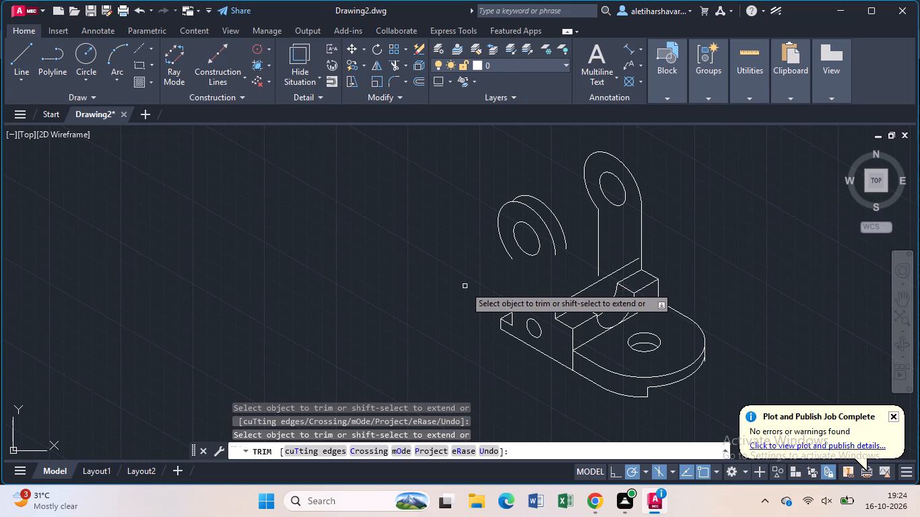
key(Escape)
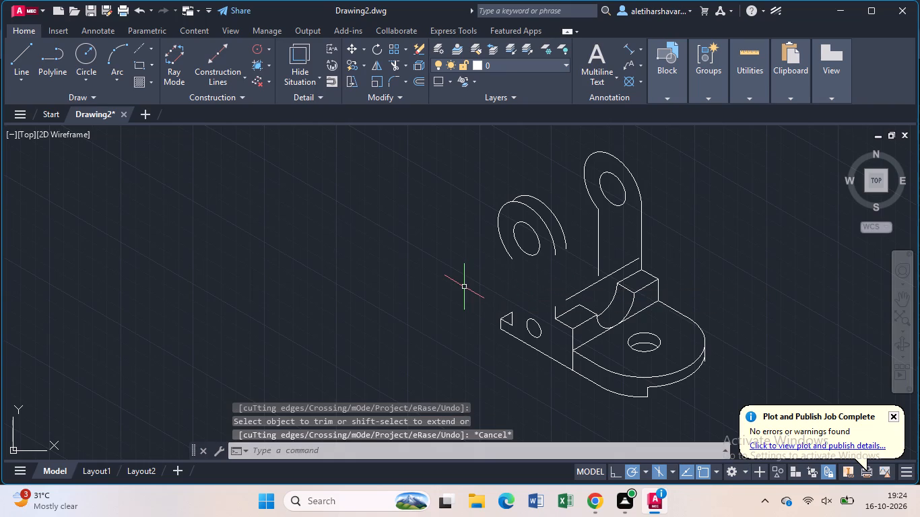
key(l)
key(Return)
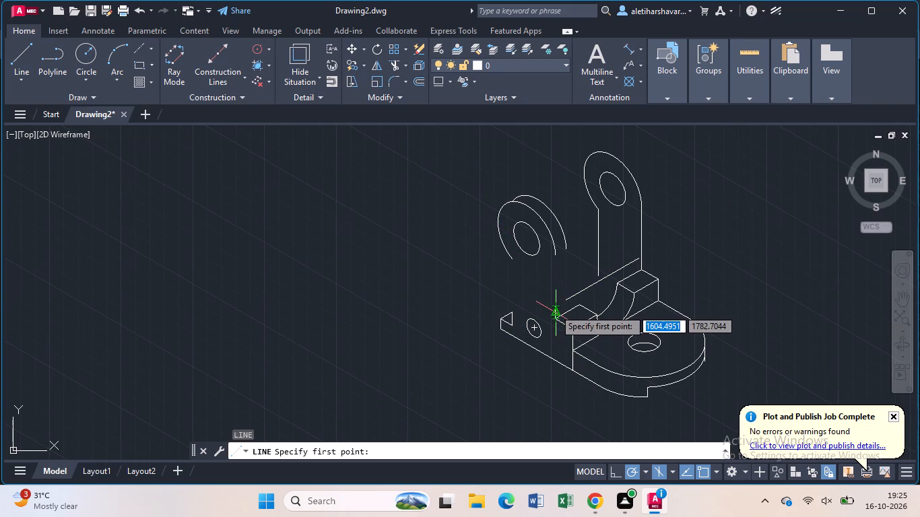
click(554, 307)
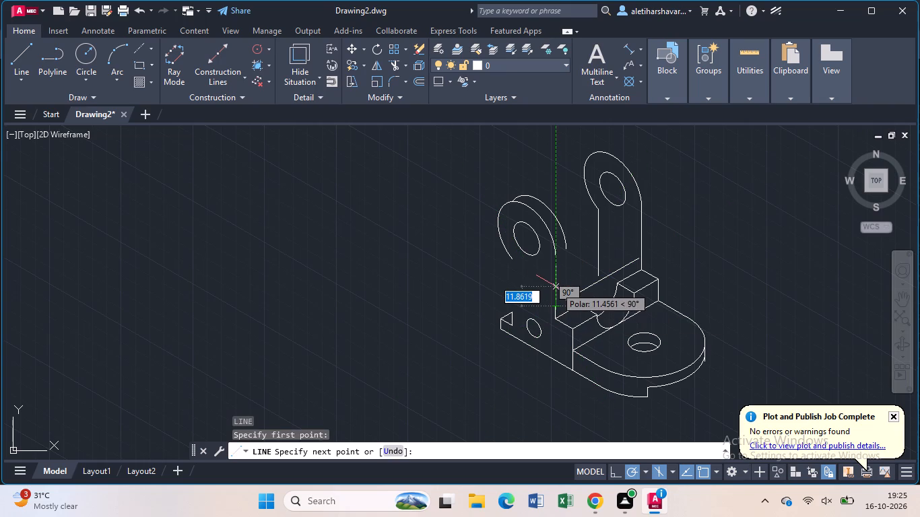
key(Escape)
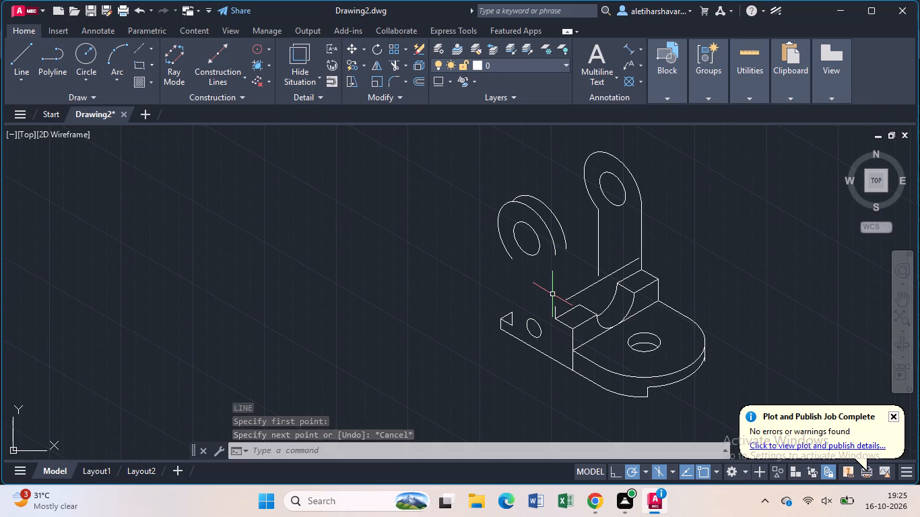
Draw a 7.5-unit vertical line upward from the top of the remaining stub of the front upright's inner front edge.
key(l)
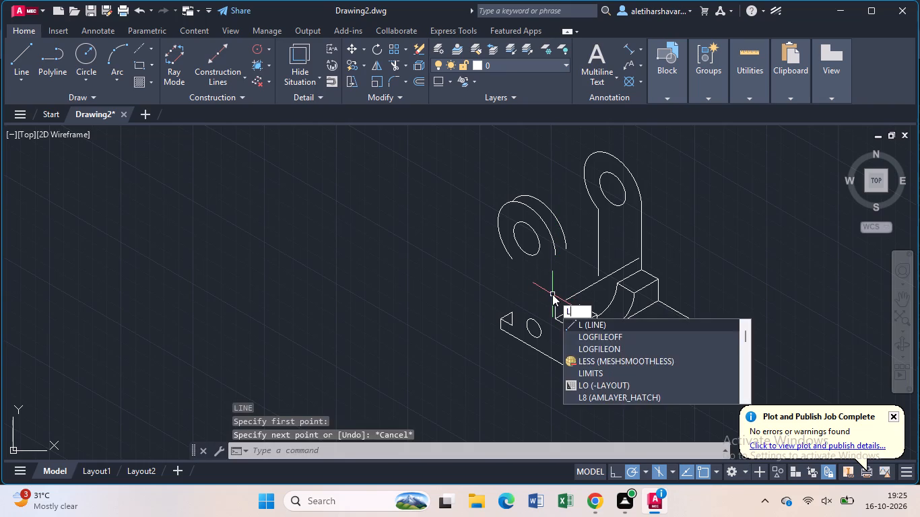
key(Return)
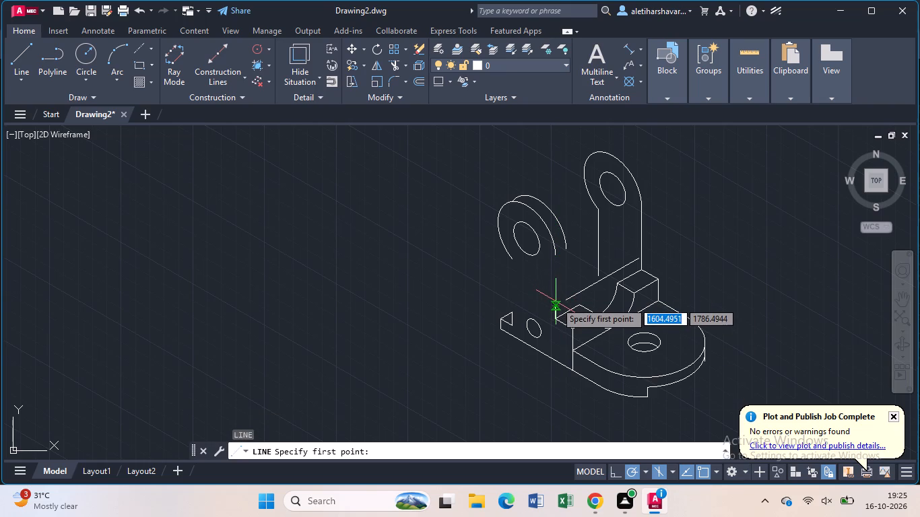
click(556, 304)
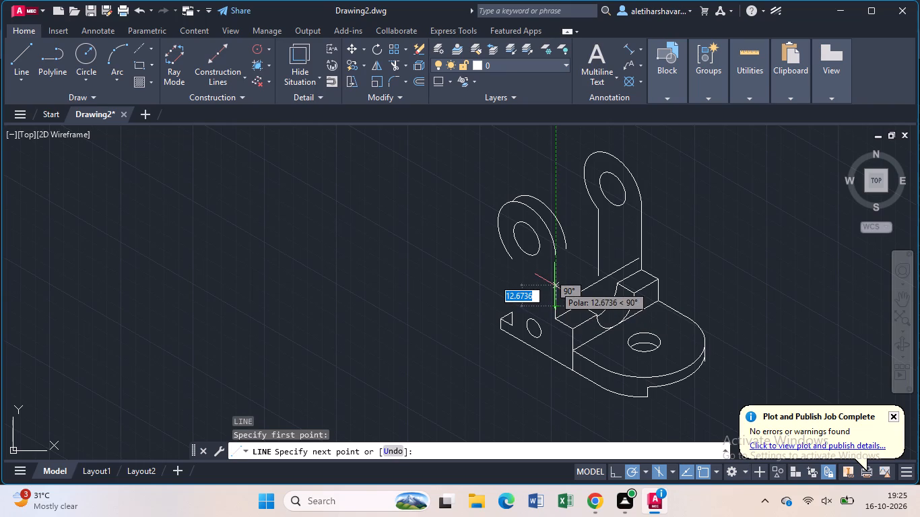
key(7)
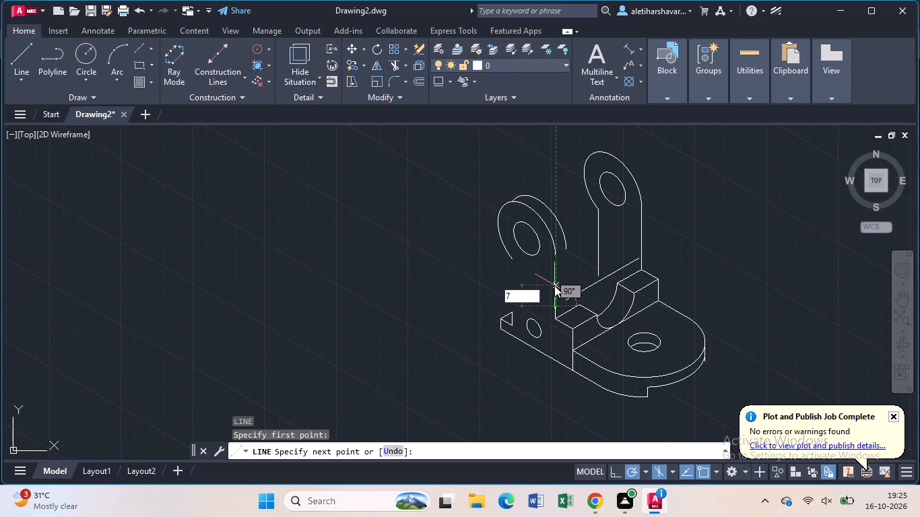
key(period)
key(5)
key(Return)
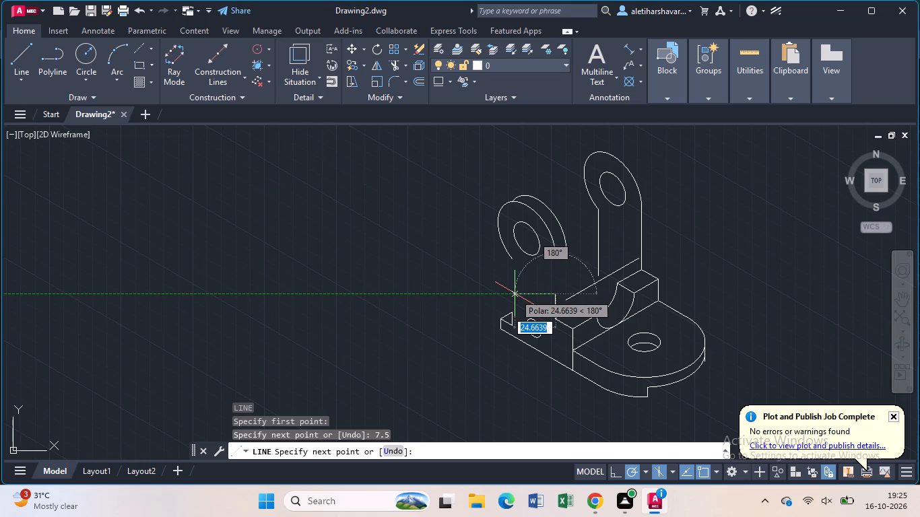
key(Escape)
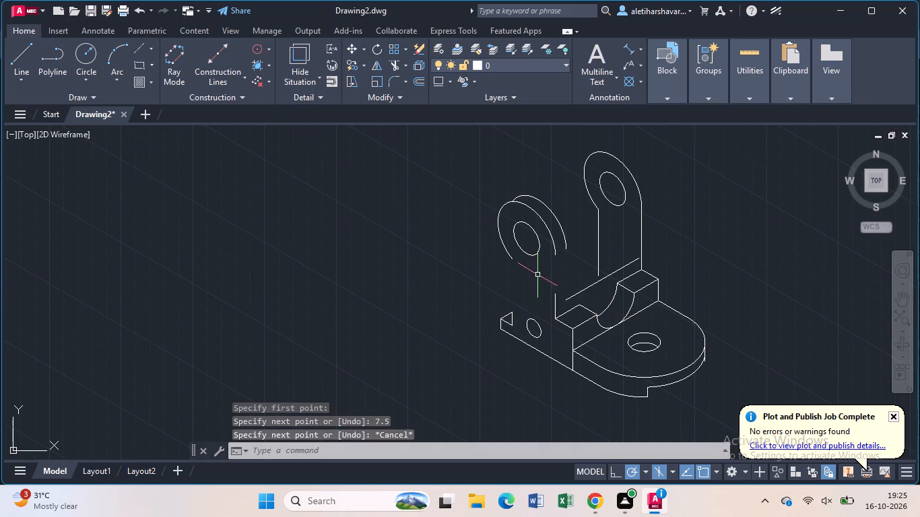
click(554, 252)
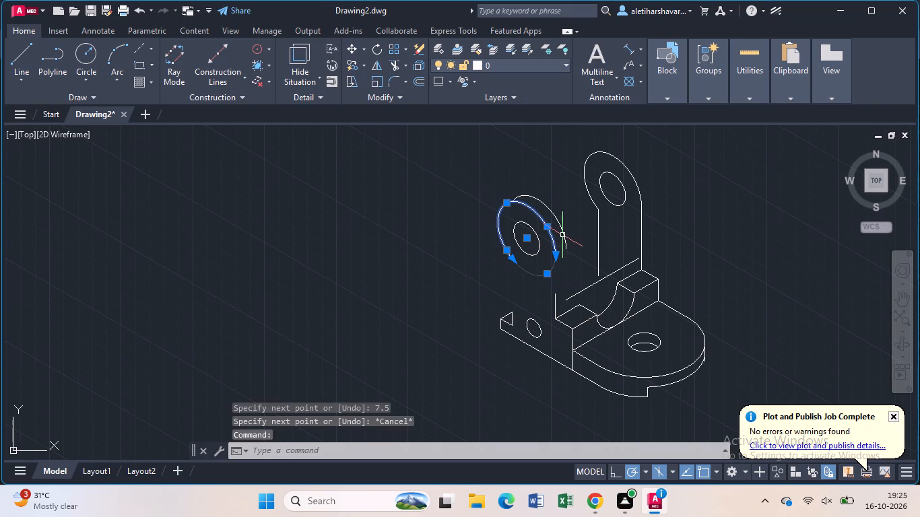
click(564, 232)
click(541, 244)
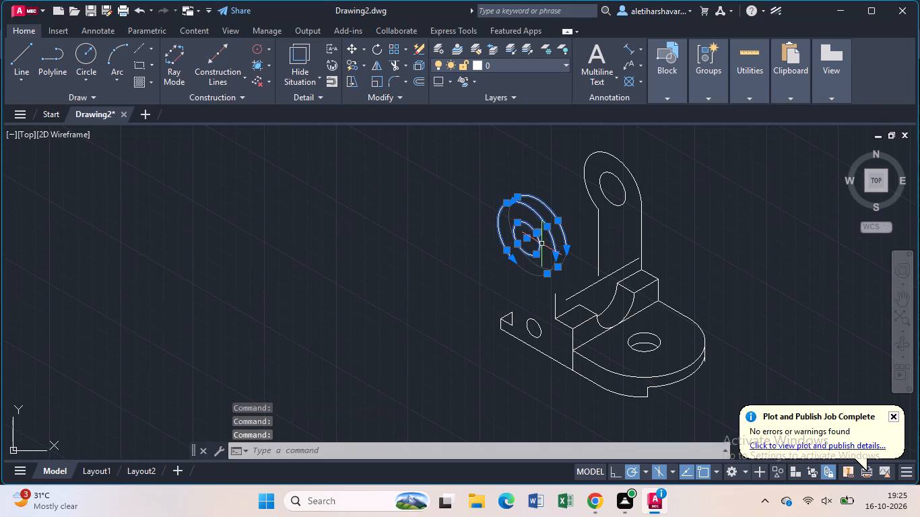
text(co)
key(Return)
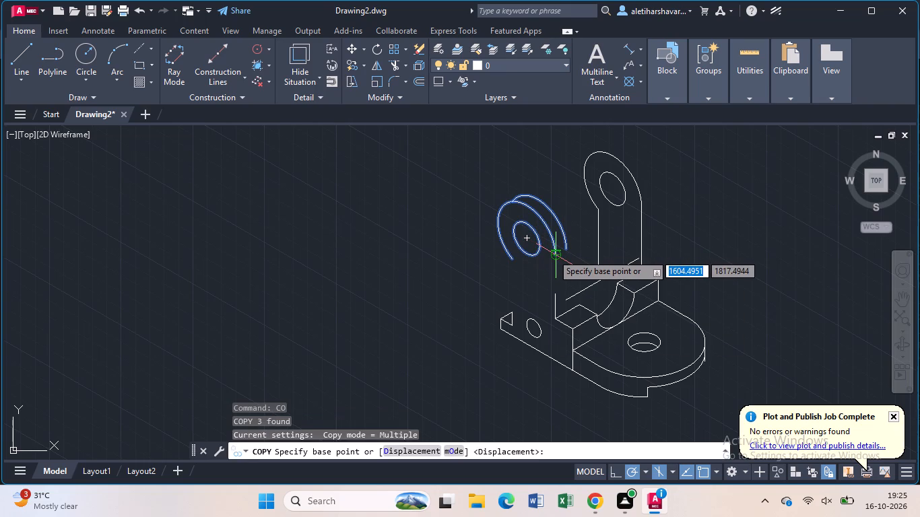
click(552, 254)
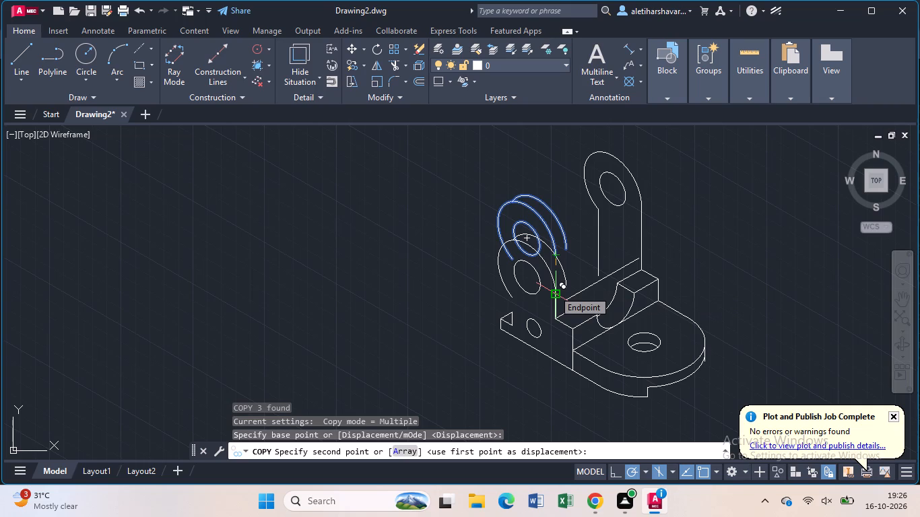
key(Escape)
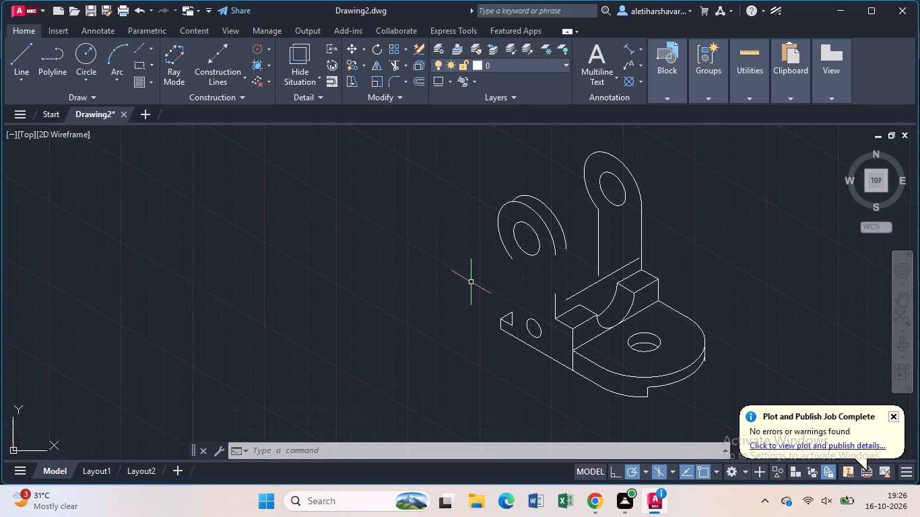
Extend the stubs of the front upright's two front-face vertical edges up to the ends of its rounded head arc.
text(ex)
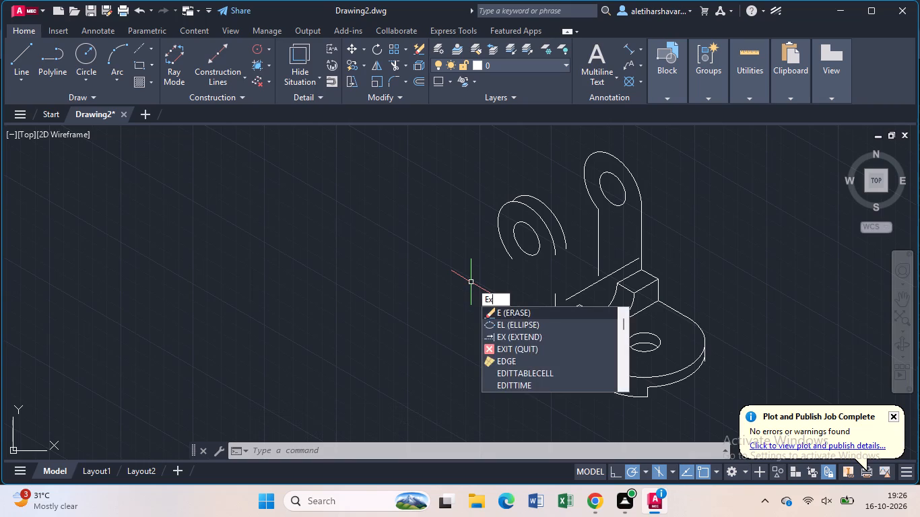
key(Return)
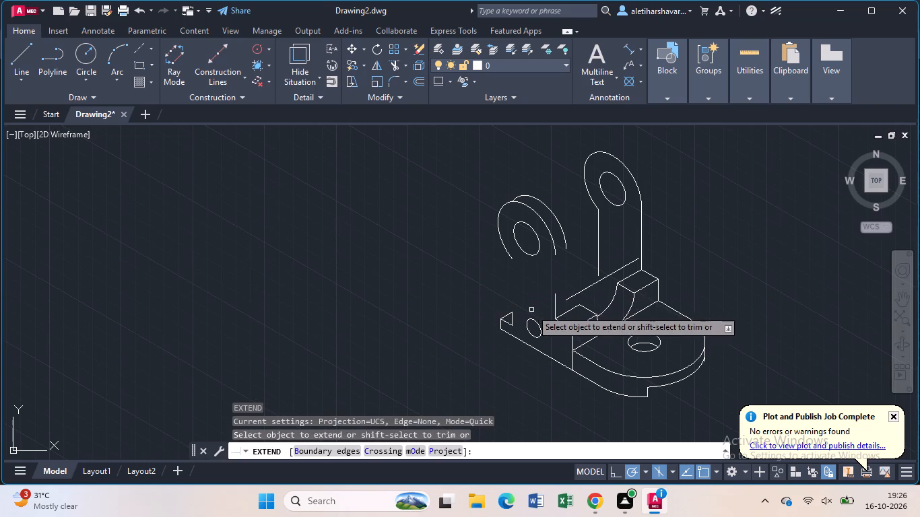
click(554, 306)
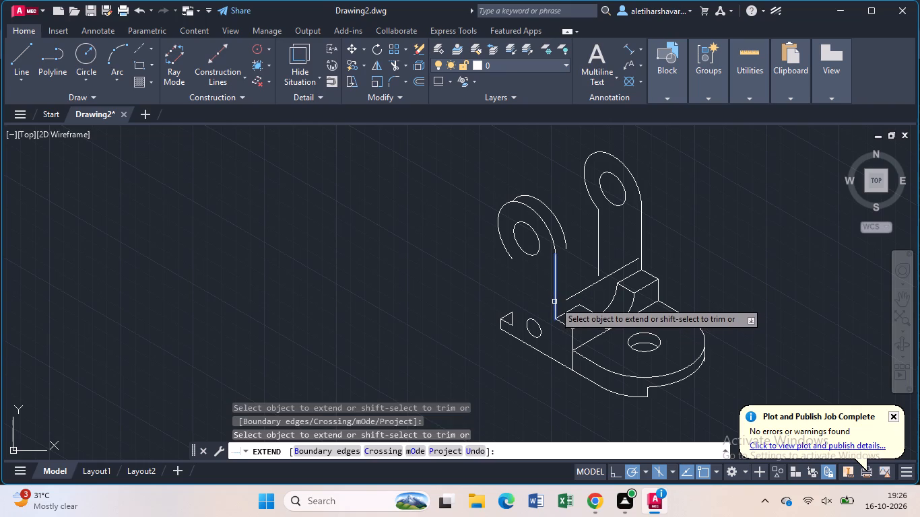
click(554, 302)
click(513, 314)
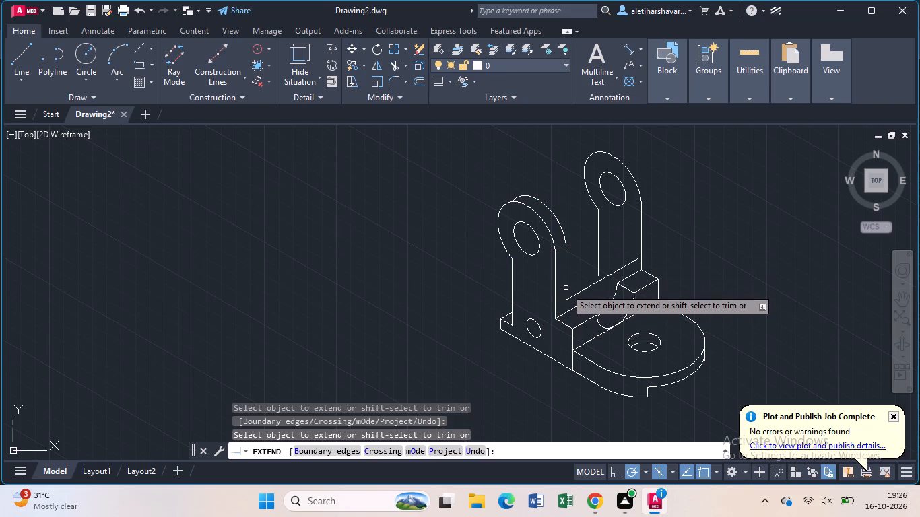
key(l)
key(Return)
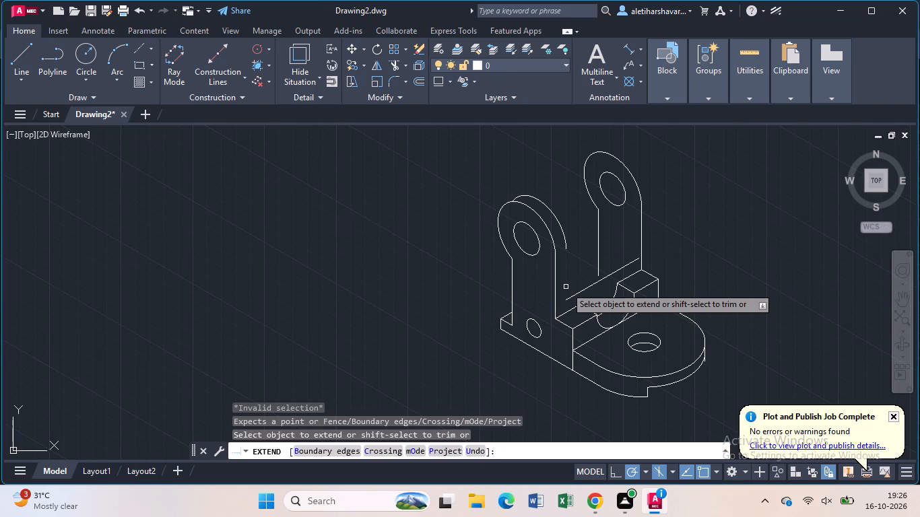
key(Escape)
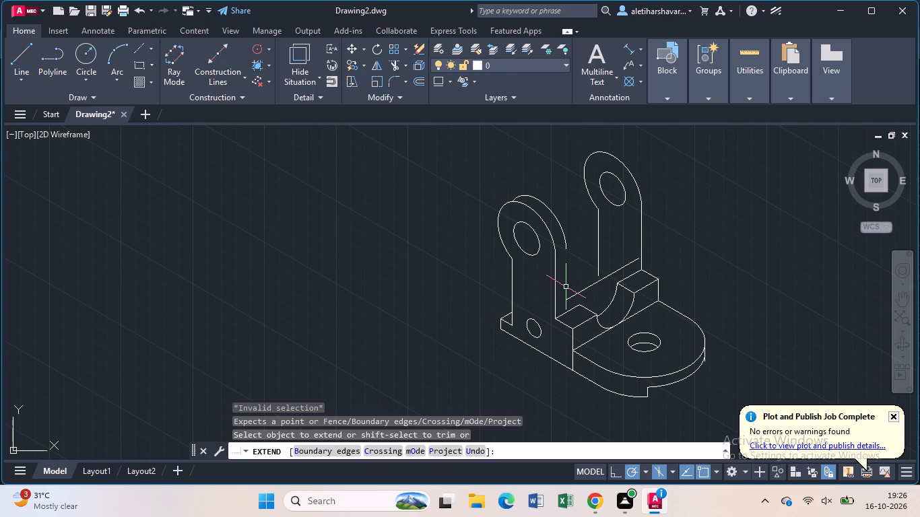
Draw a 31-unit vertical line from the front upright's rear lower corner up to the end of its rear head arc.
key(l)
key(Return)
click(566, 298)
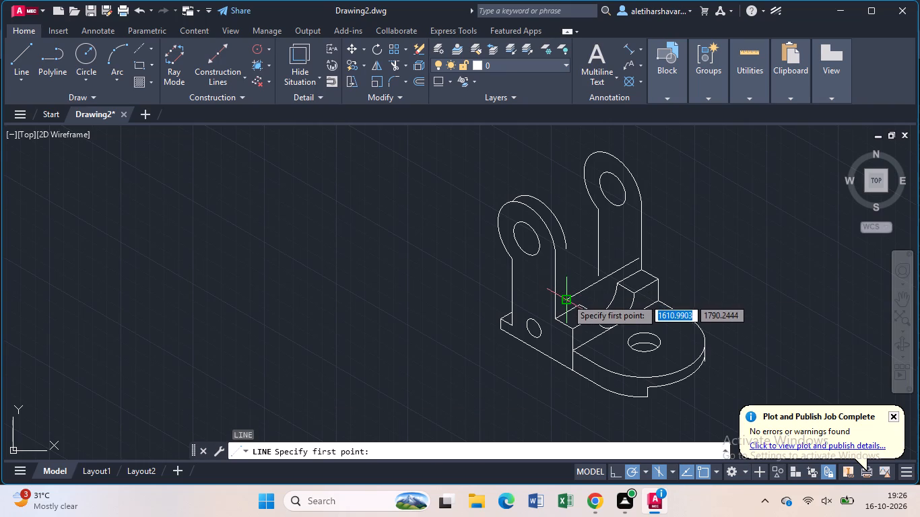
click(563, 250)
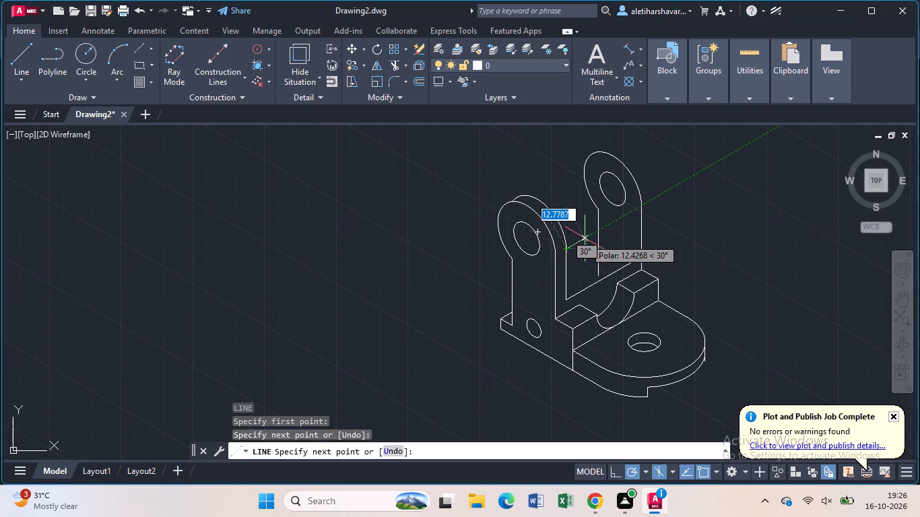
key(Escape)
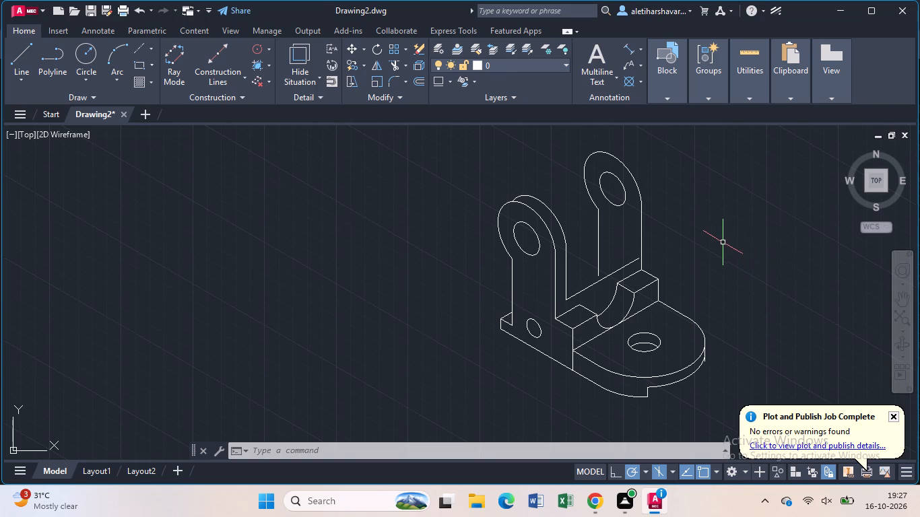
Erase the copied rear upright's two vertical edges, rounded head arc and hole.
click(598, 256)
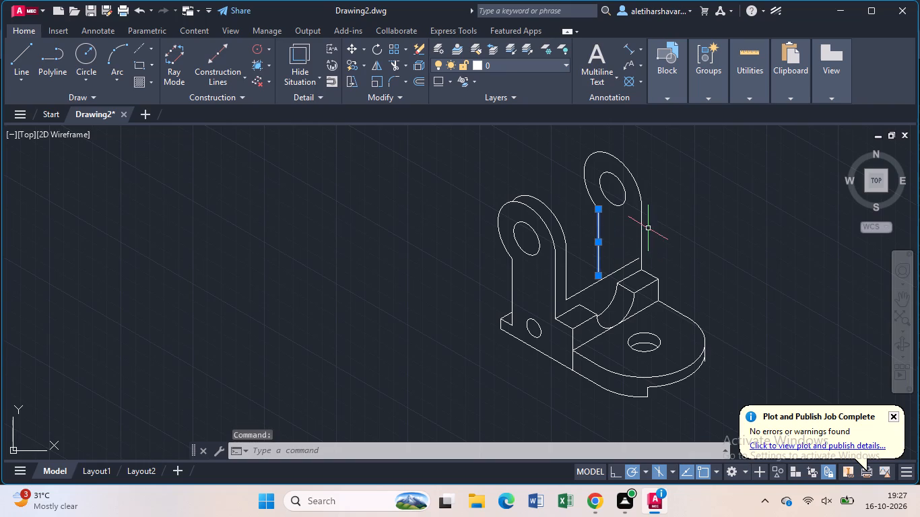
click(643, 230)
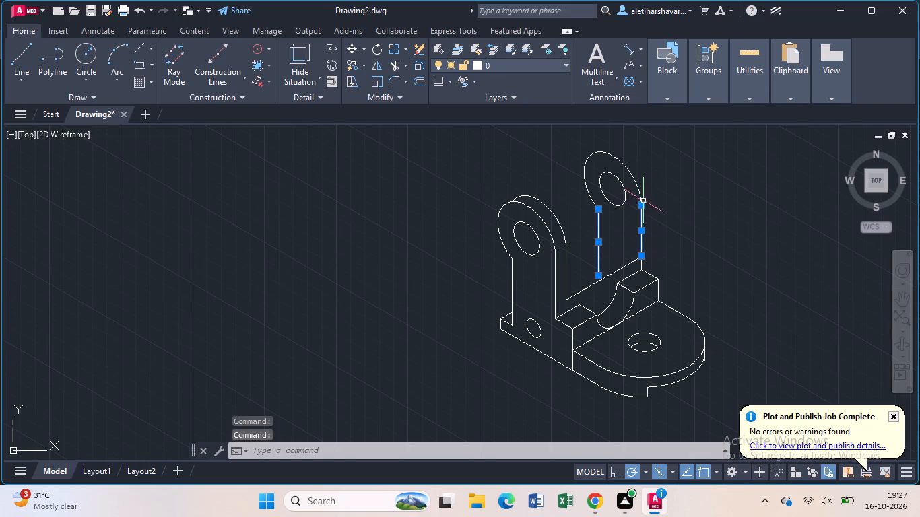
click(642, 193)
click(626, 189)
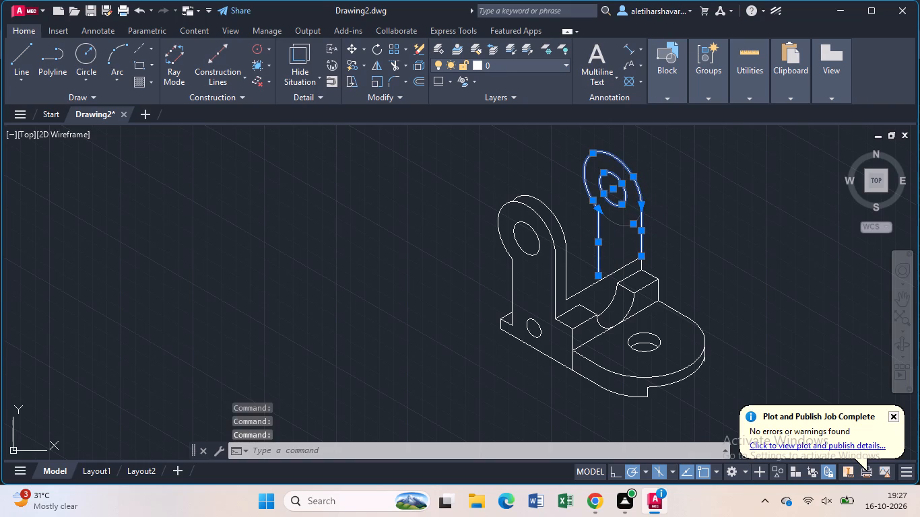
key(Delete)
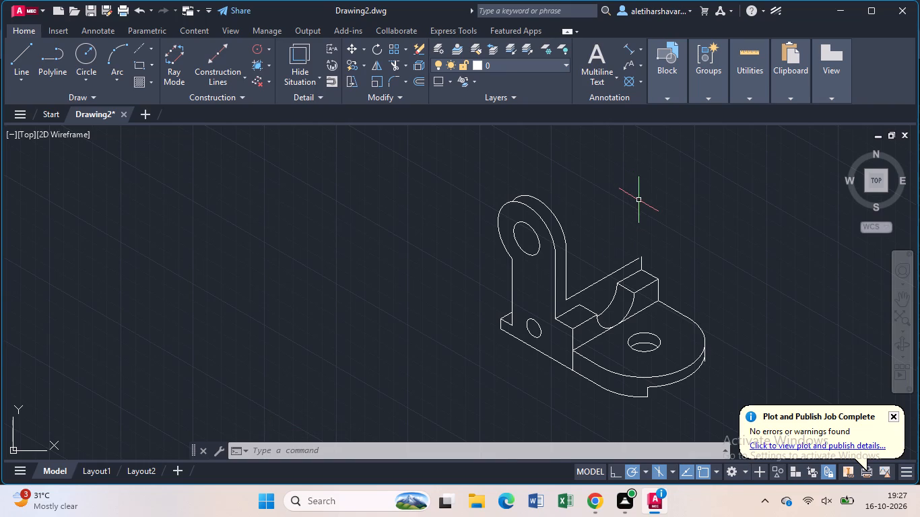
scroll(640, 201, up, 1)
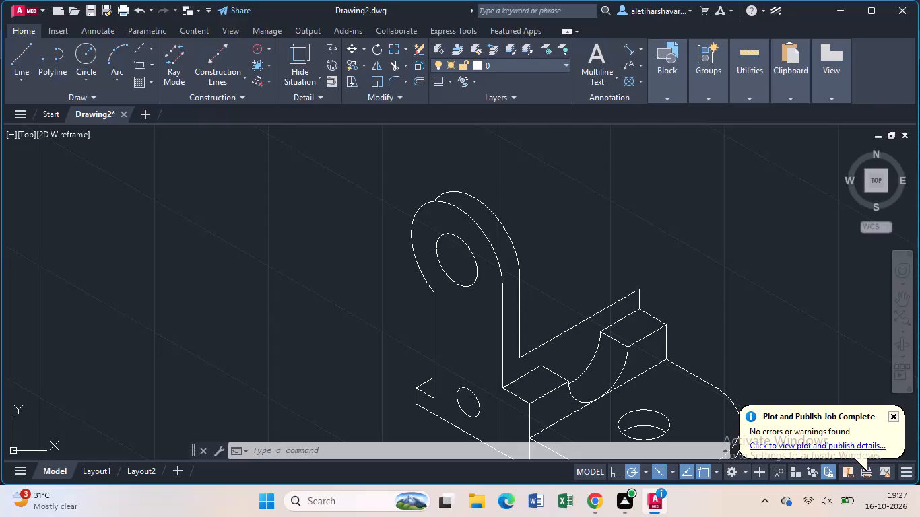
Extend the base's long upper rear edge to meet the short vertical line at its far end.
key(e)
key(x)
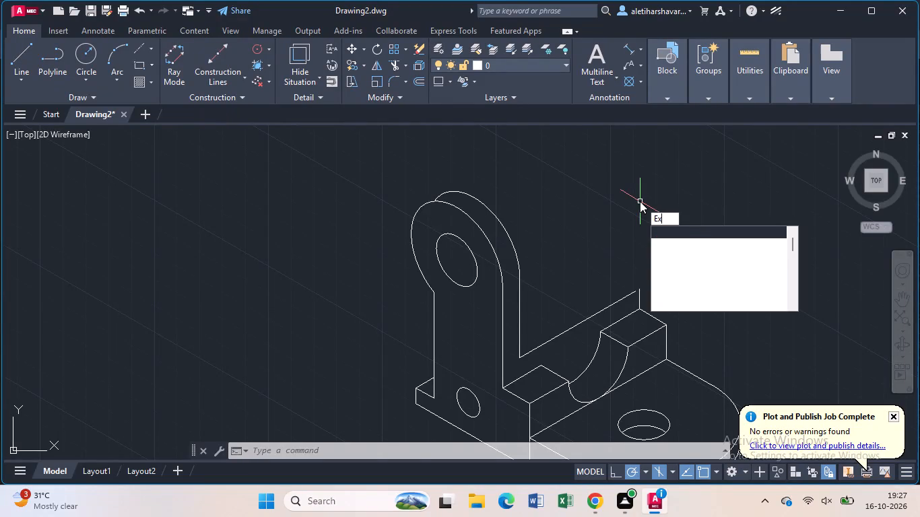
key(Return)
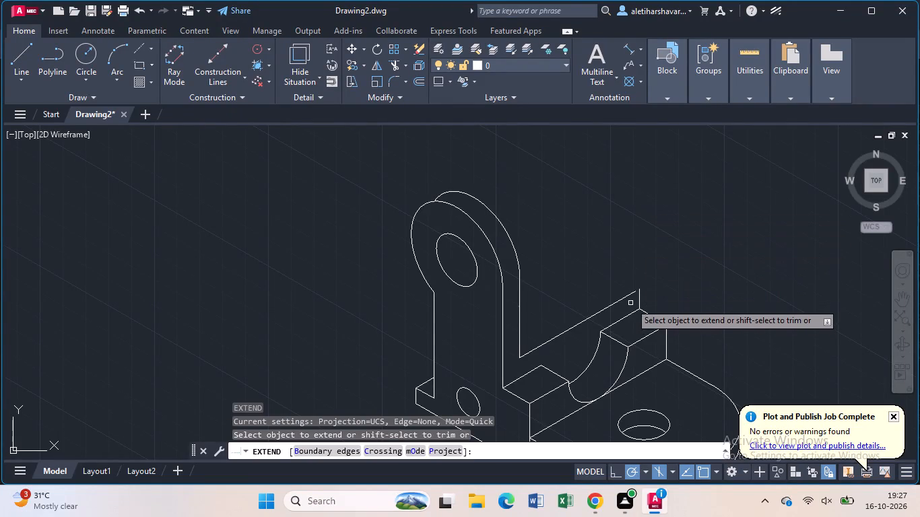
click(630, 296)
key(Escape)
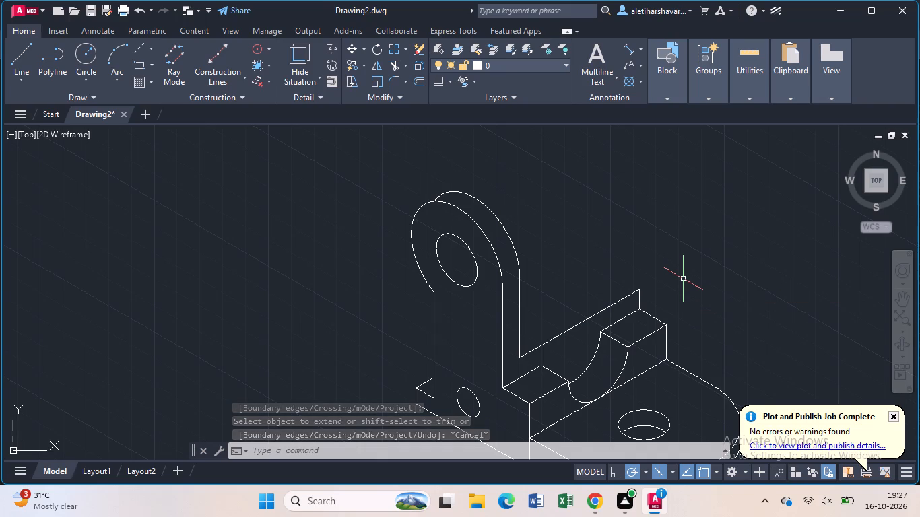
Draw a 7.5-unit line back along the long upper rear edge from its far end, continuing vertically upward about 10.7 units.
key(l)
key(Return)
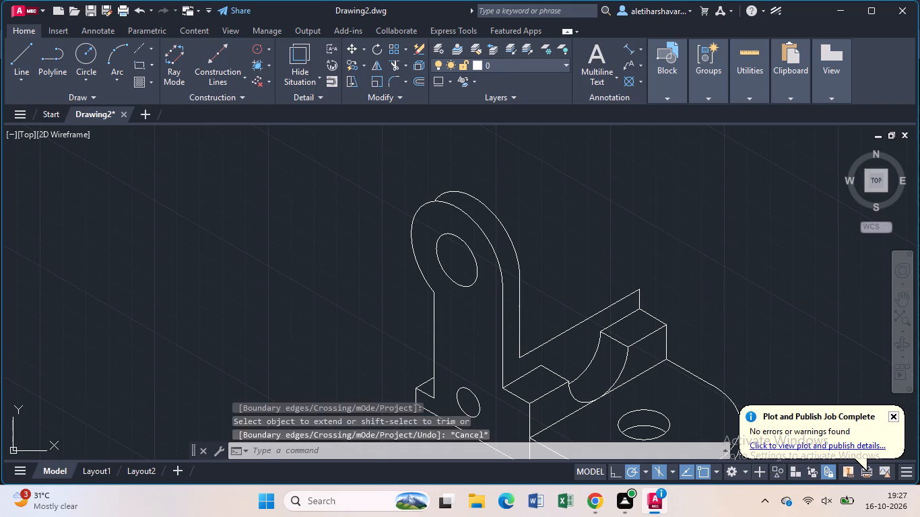
click(640, 291)
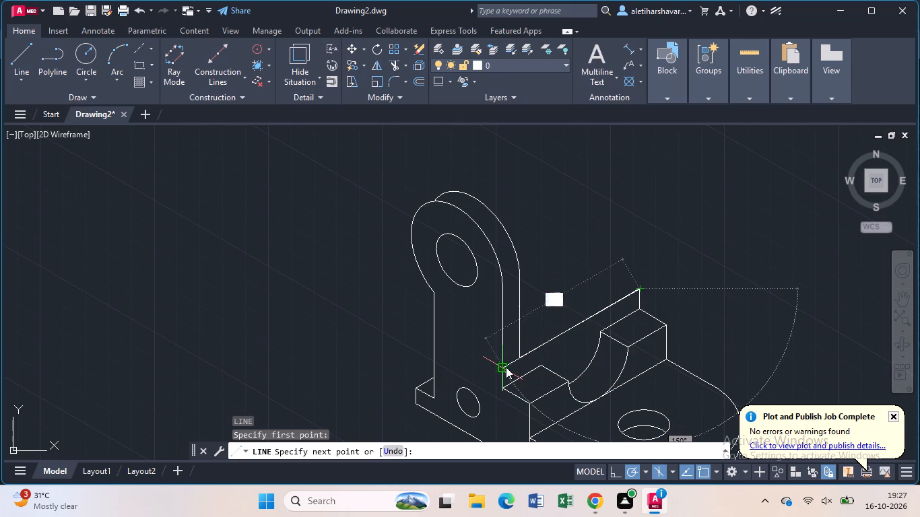
key(7)
text(.5)
key(Return)
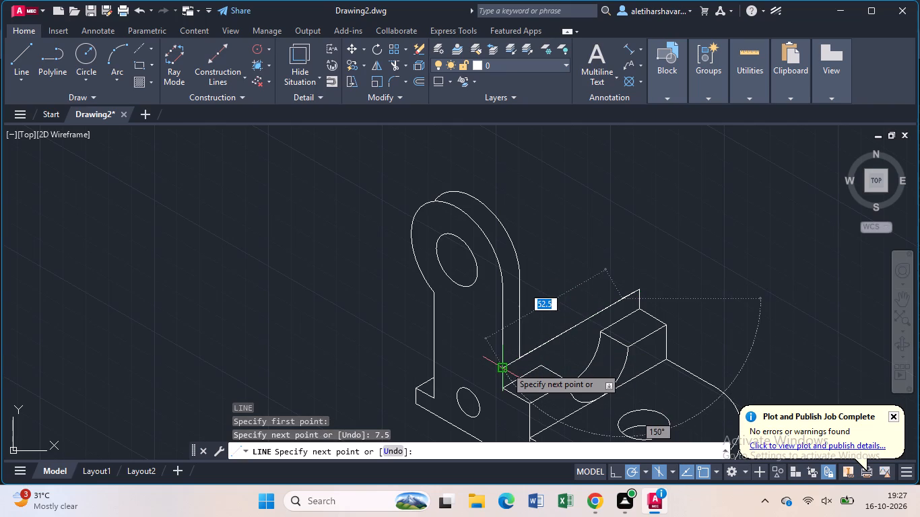
click(624, 270)
key(Escape)
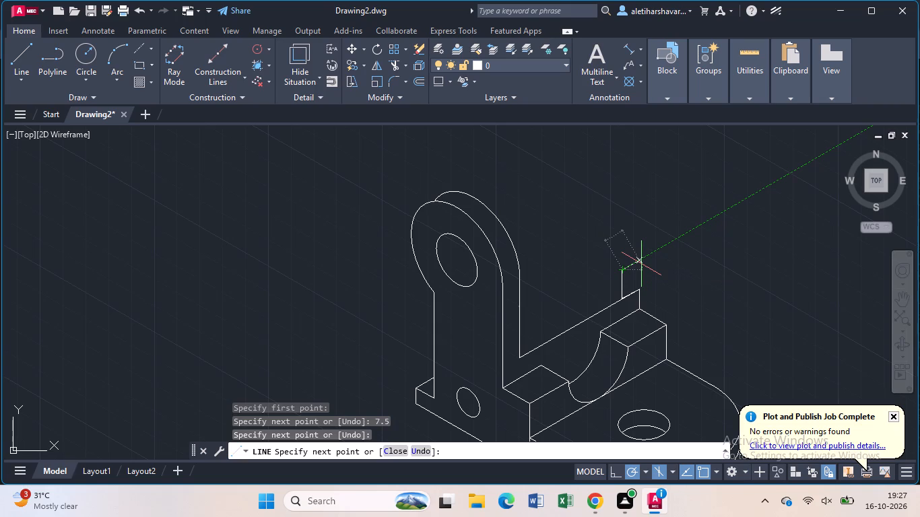
Trim the 7.5-unit end portion of the long upper rear edge and its overlapping line, and remove the vertical guide line.
text(tr)
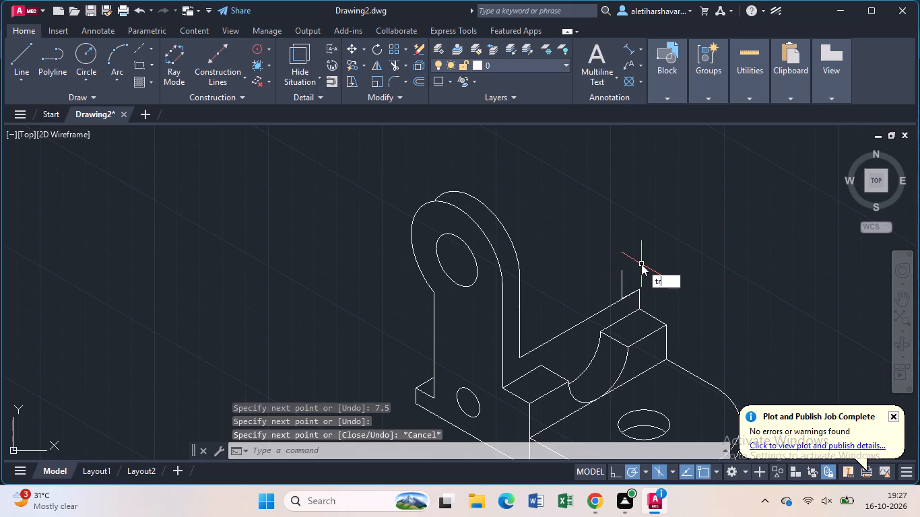
key(Return)
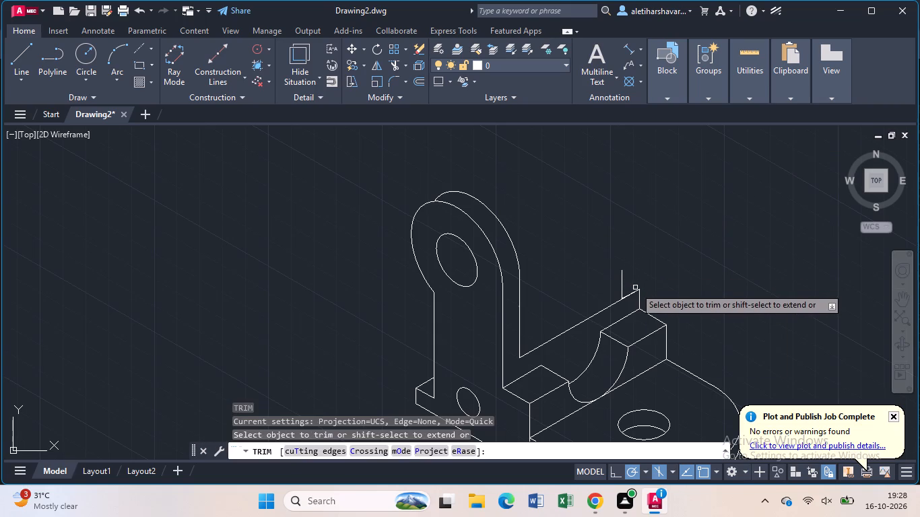
click(635, 292)
click(634, 294)
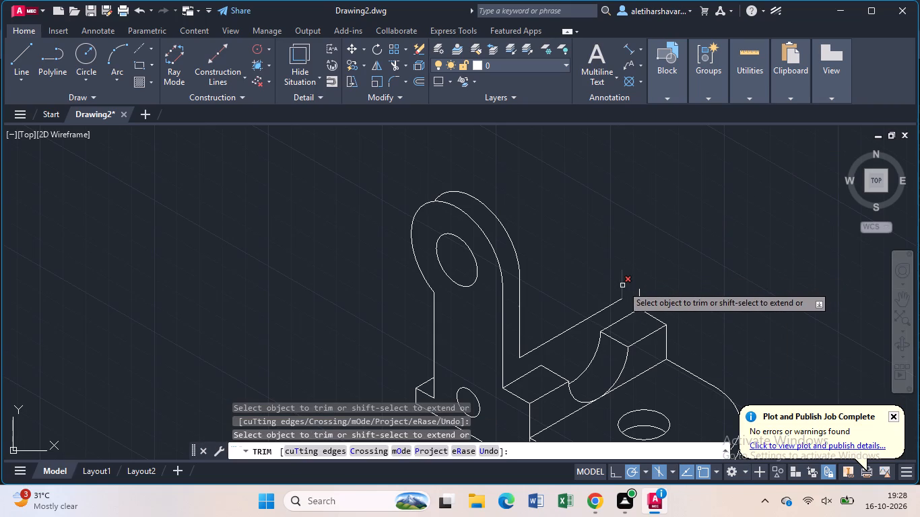
click(622, 285)
key(Escape)
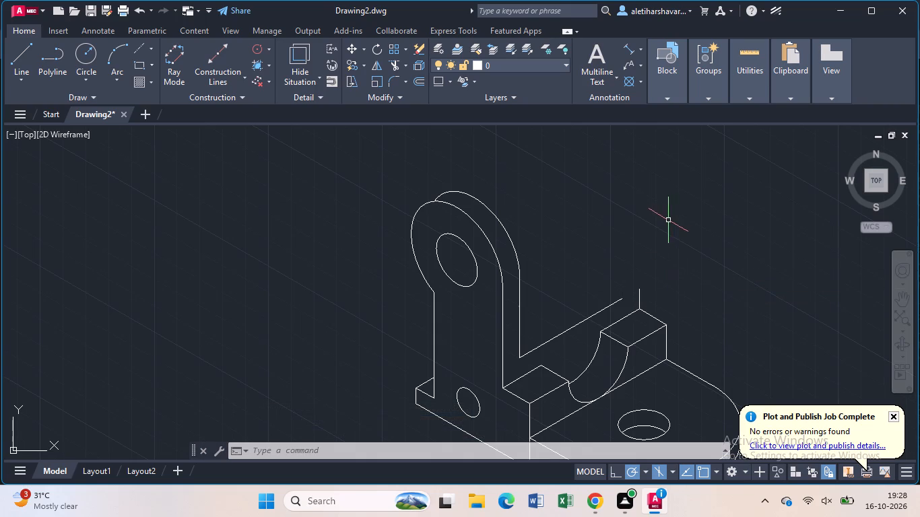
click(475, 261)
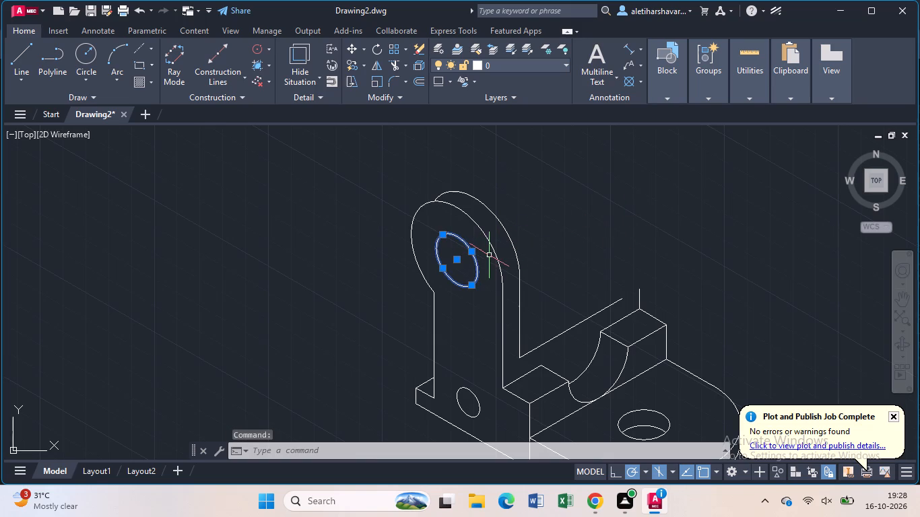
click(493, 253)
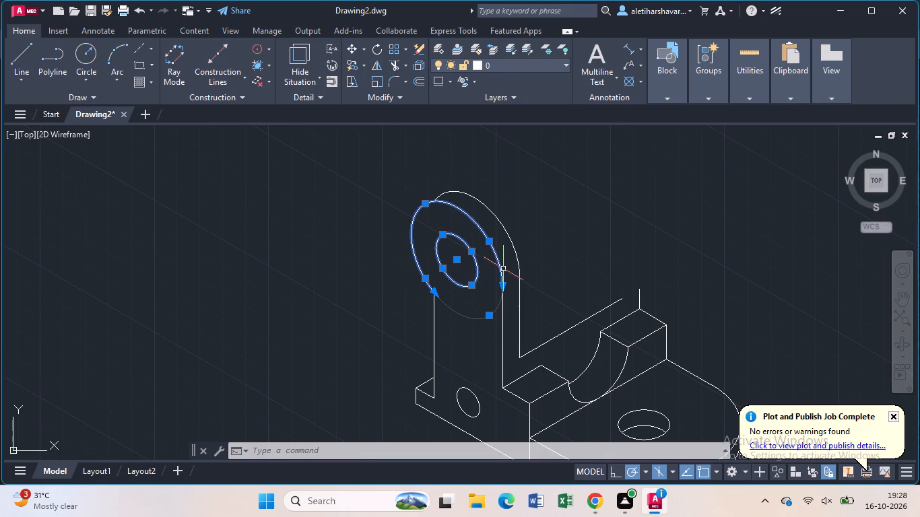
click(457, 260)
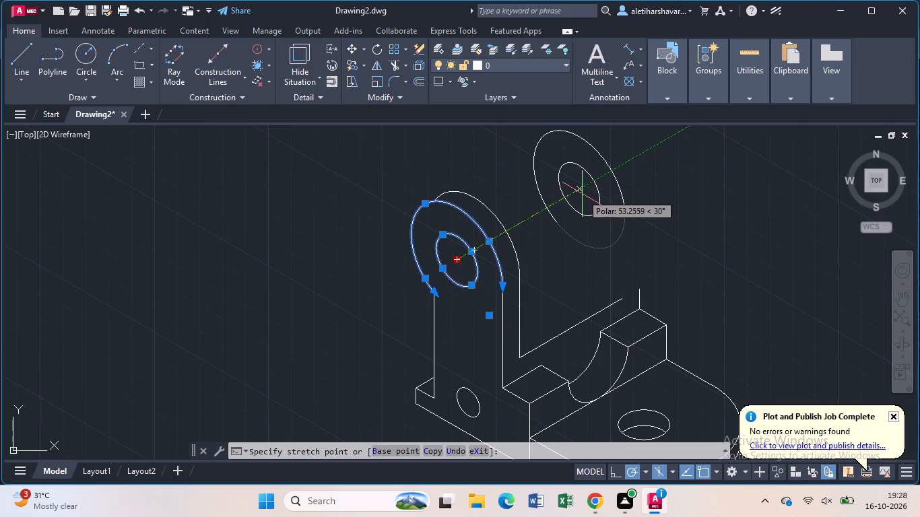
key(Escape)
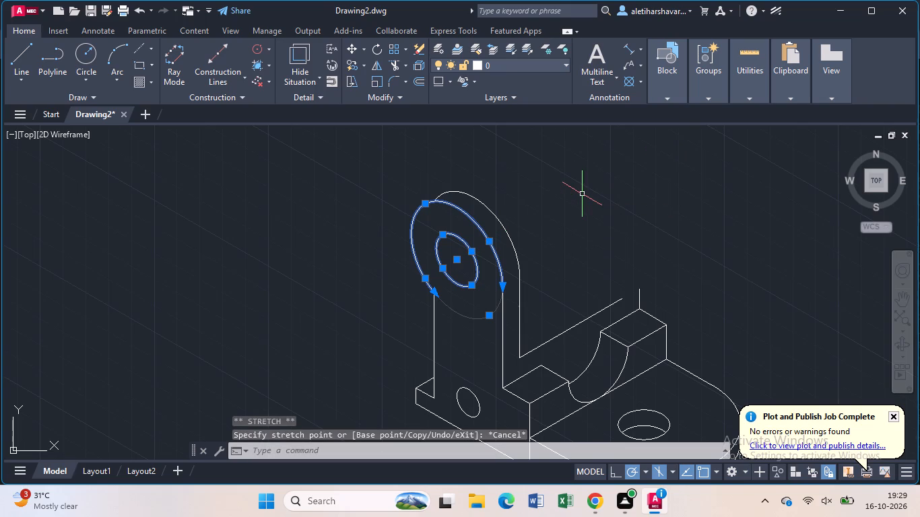
Draw a 30-unit line at 150° from the far end of the shortened upper rear edge.
key(l)
key(Return)
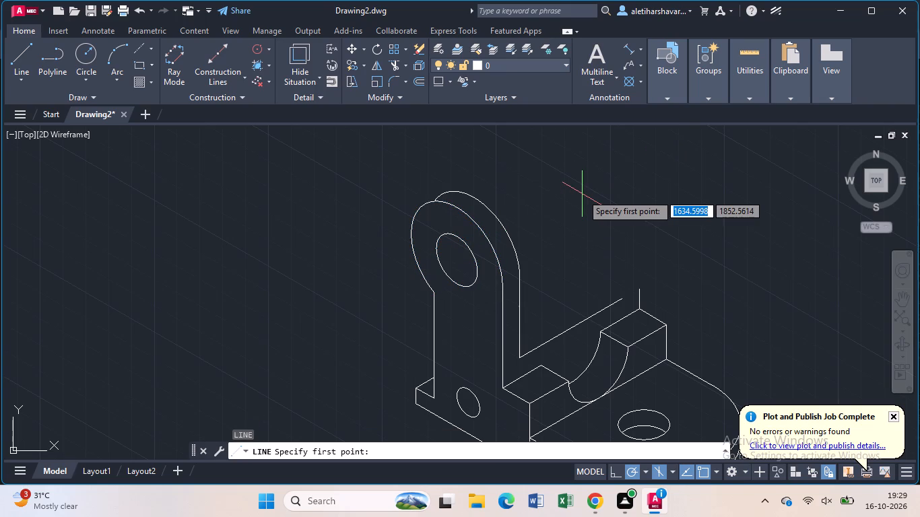
click(622, 296)
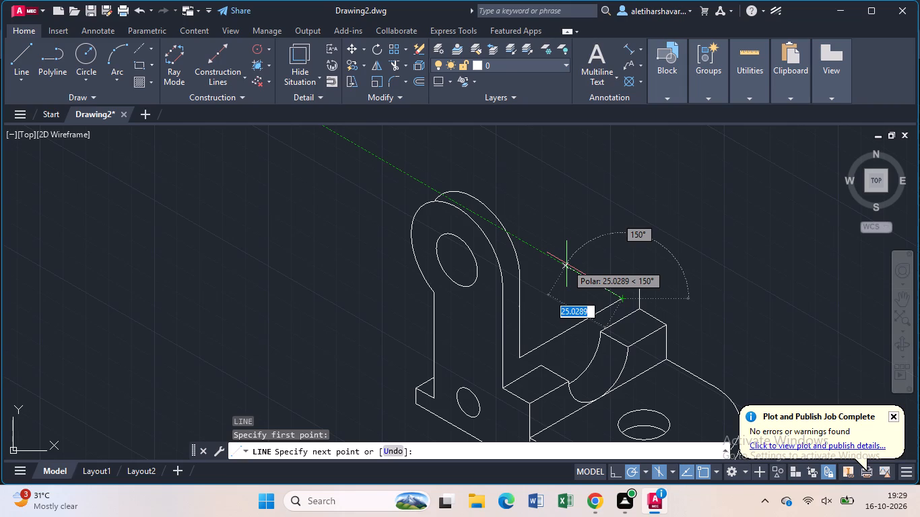
key(3)
key(0)
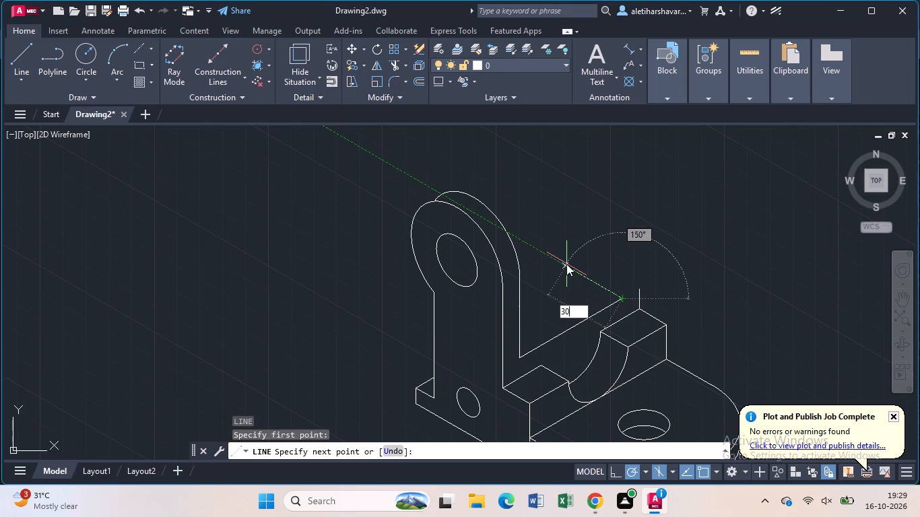
key(Return)
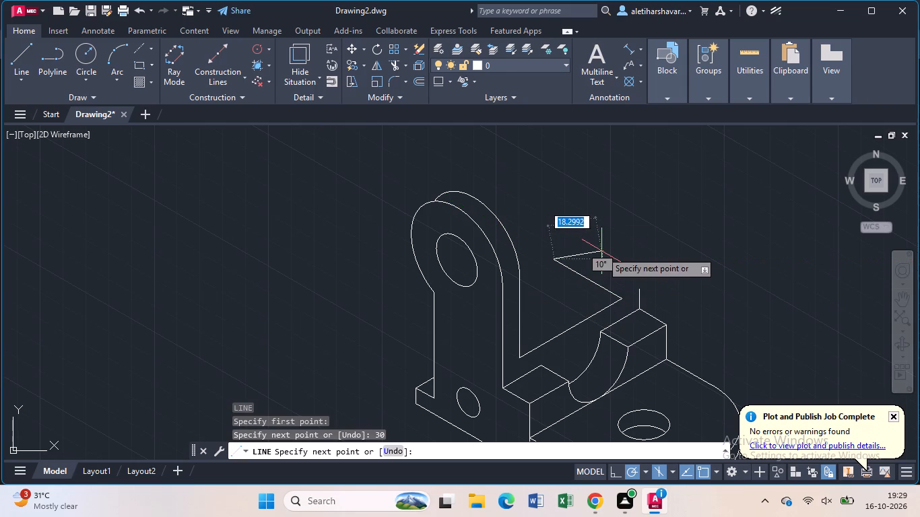
key(Escape)
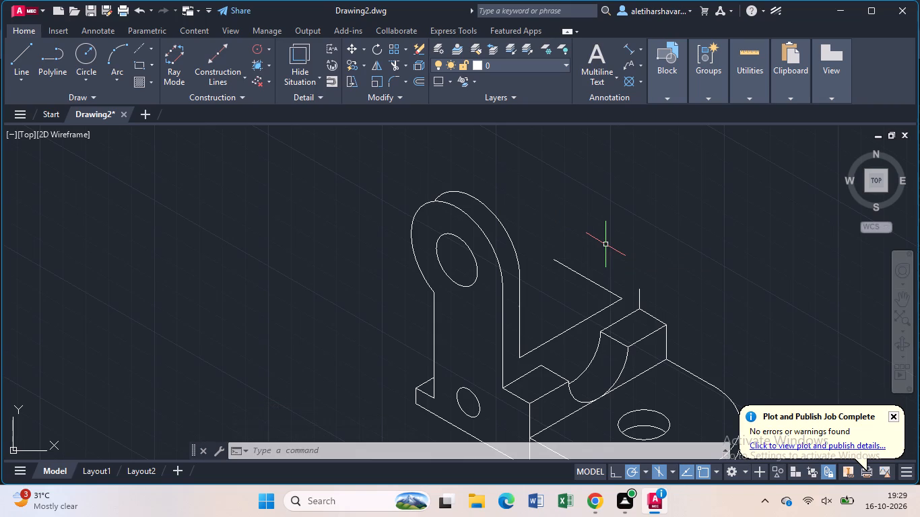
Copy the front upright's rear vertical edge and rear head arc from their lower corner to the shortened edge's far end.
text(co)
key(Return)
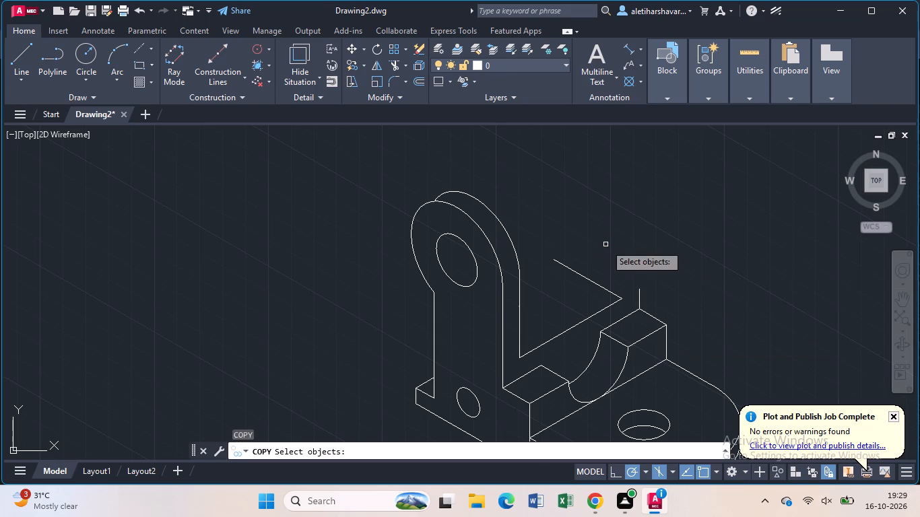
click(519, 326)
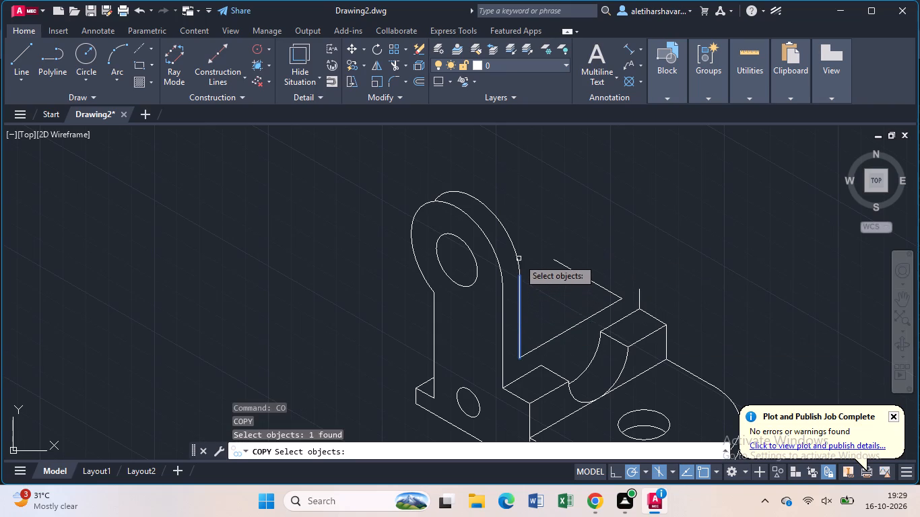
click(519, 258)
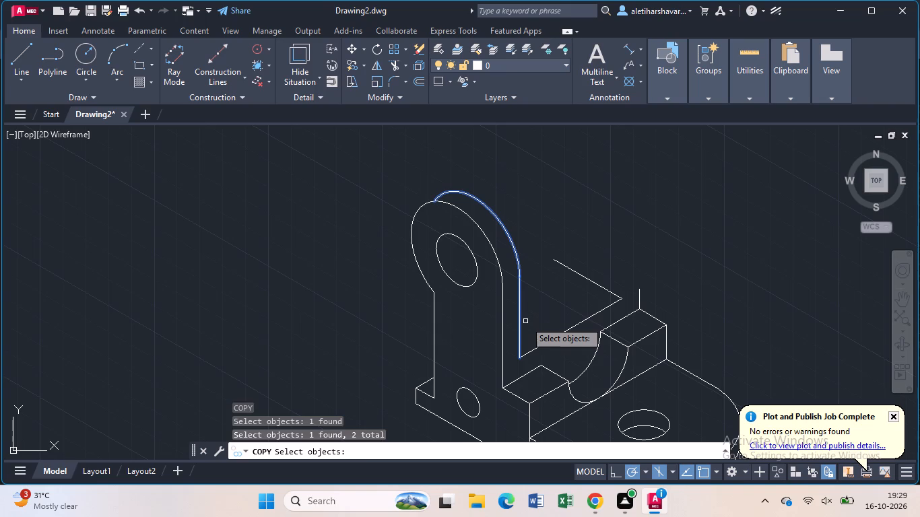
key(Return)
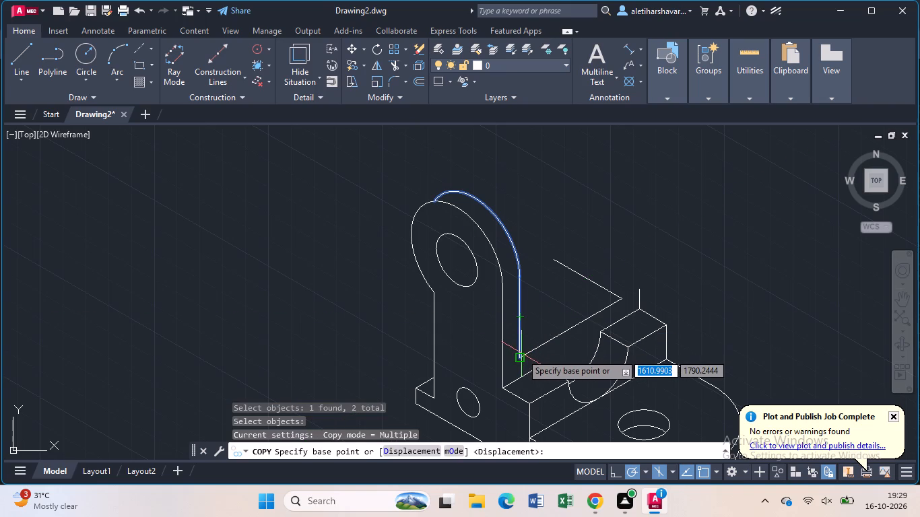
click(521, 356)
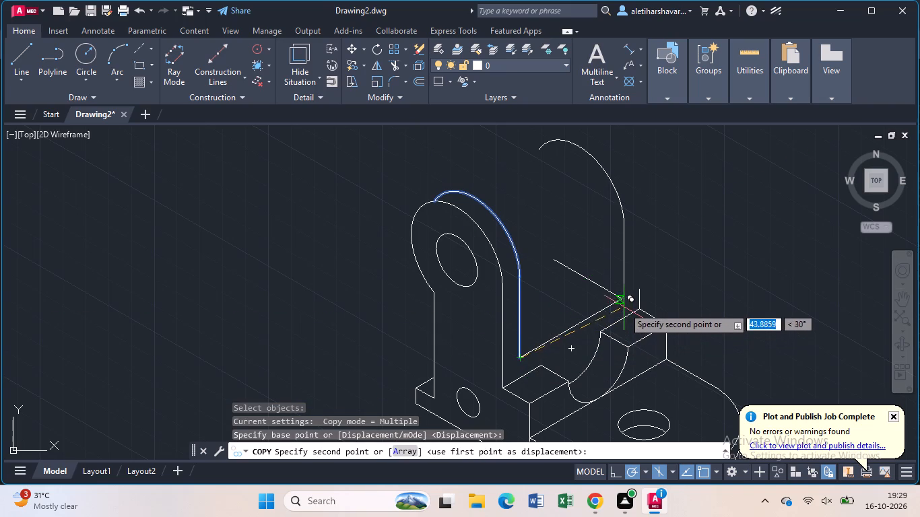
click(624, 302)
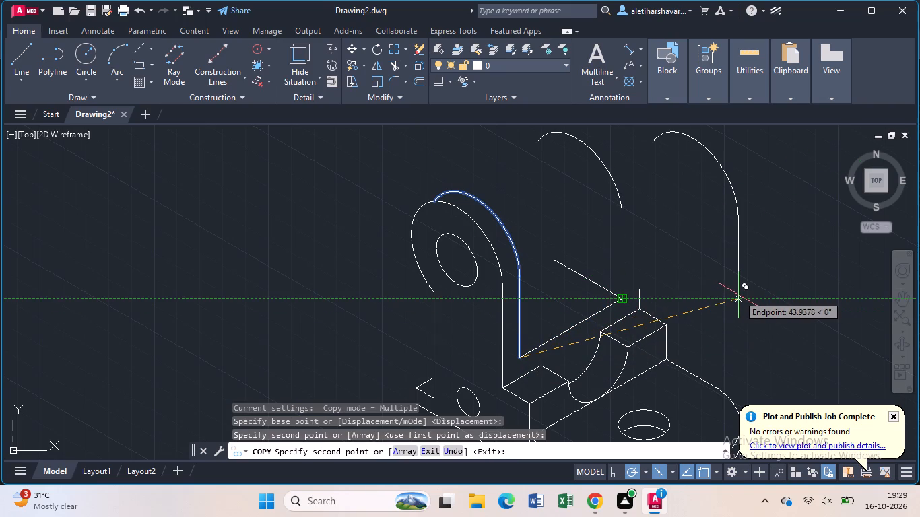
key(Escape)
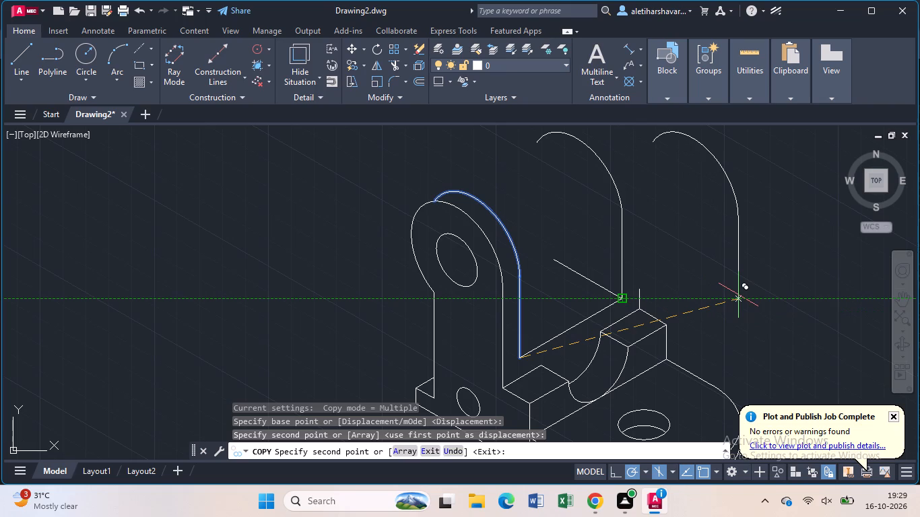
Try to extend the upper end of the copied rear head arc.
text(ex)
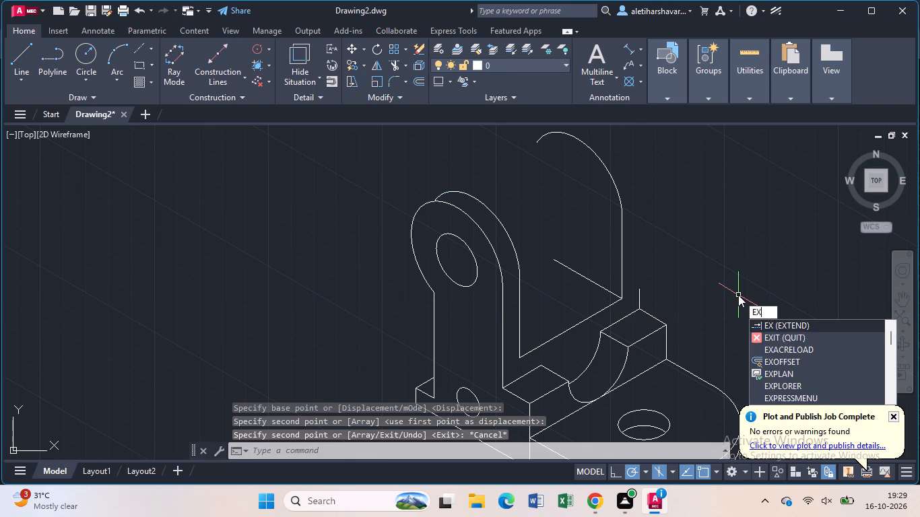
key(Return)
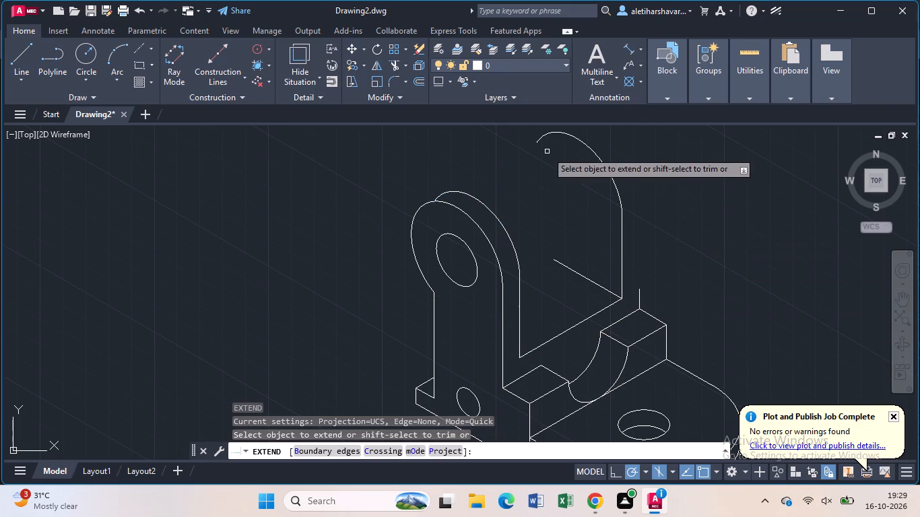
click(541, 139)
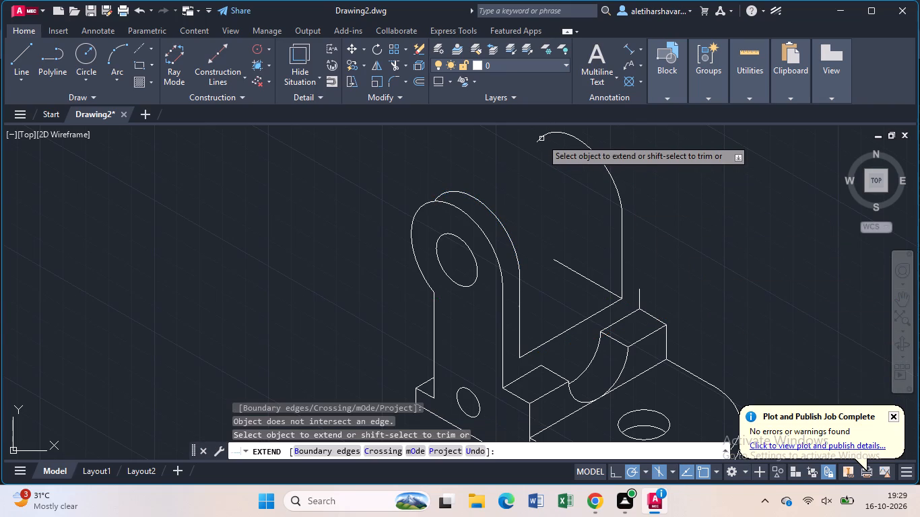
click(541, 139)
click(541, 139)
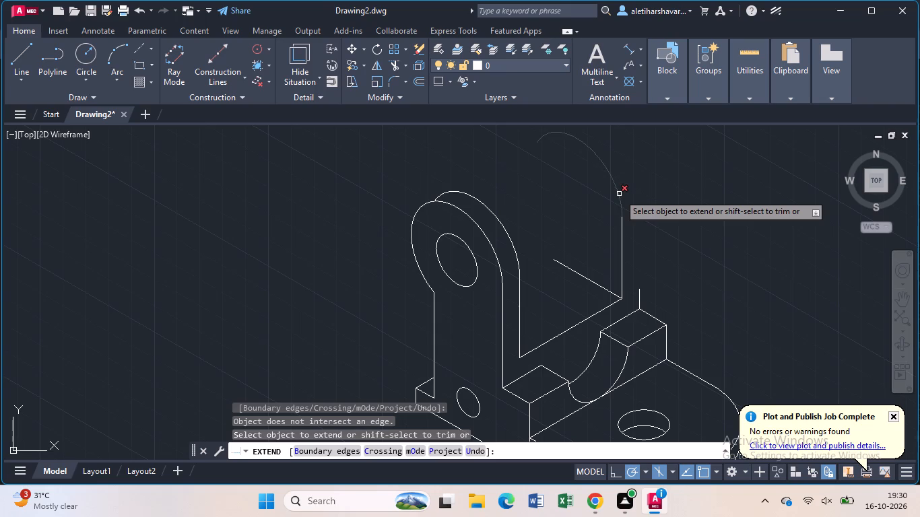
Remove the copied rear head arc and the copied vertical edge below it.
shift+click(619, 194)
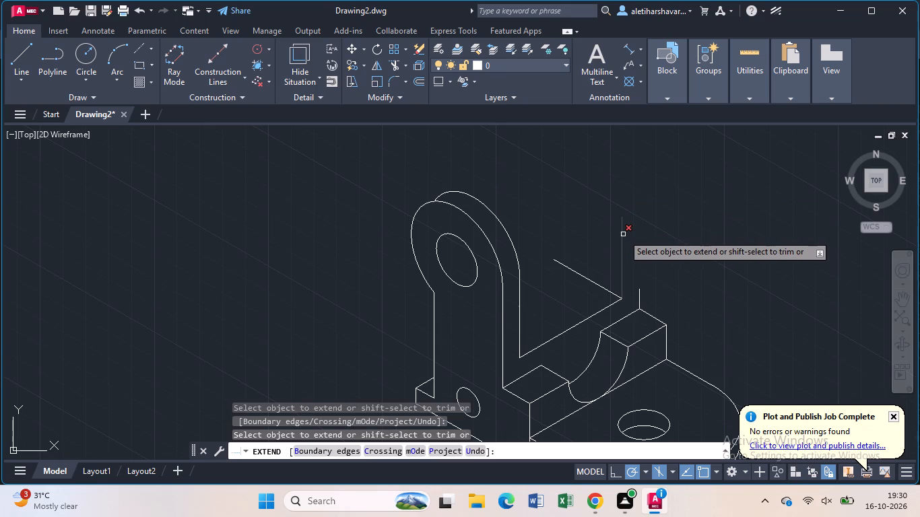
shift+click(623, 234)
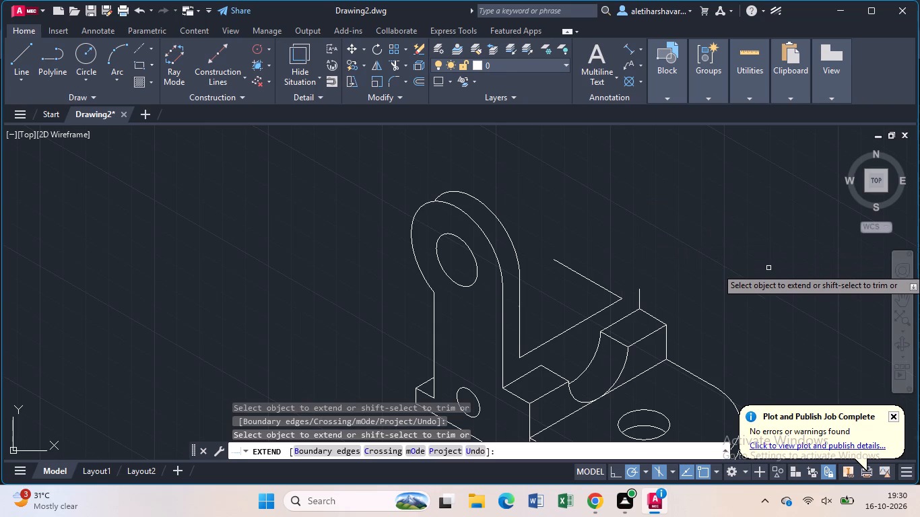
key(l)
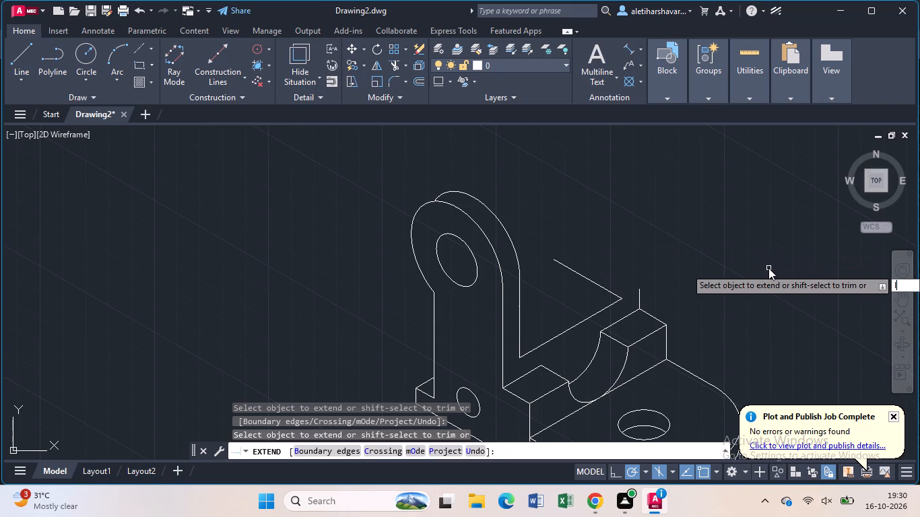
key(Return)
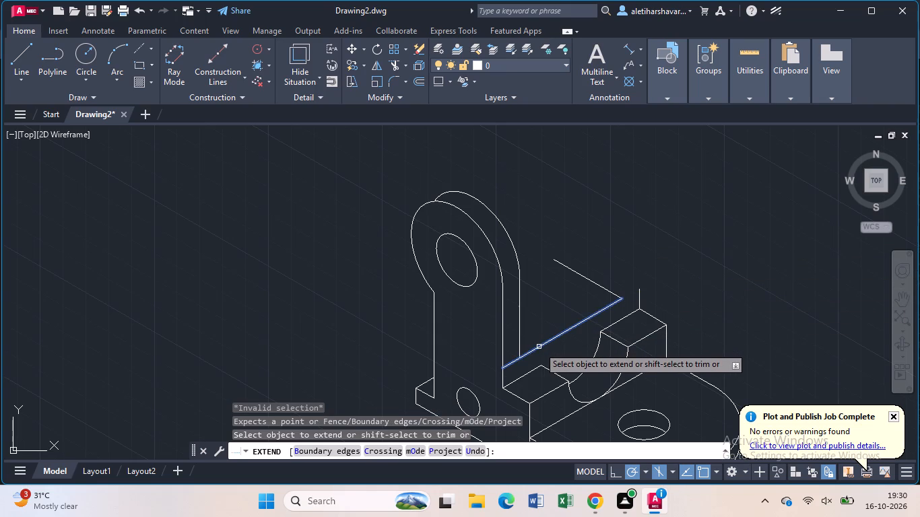
Extend the near end of the shortened upper edge to the front vertical edge of the front upright's face.
click(539, 347)
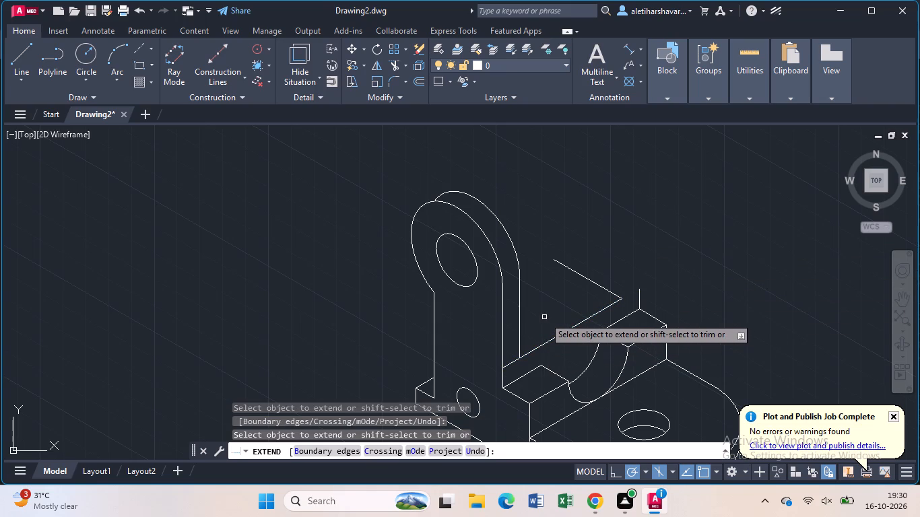
key(Escape)
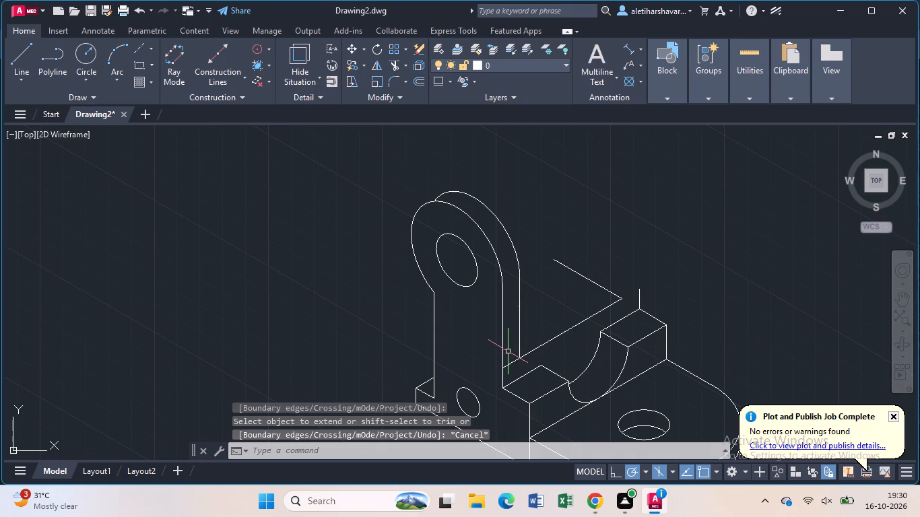
Trim the front upright's inner face edge below its junction with the extended upper edge, including the overlapping duplicate segment.
click(502, 342)
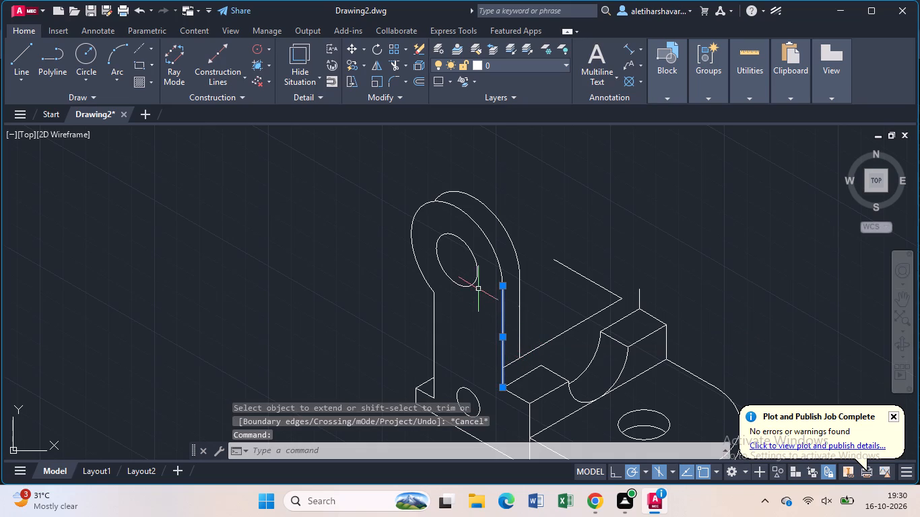
key(Escape)
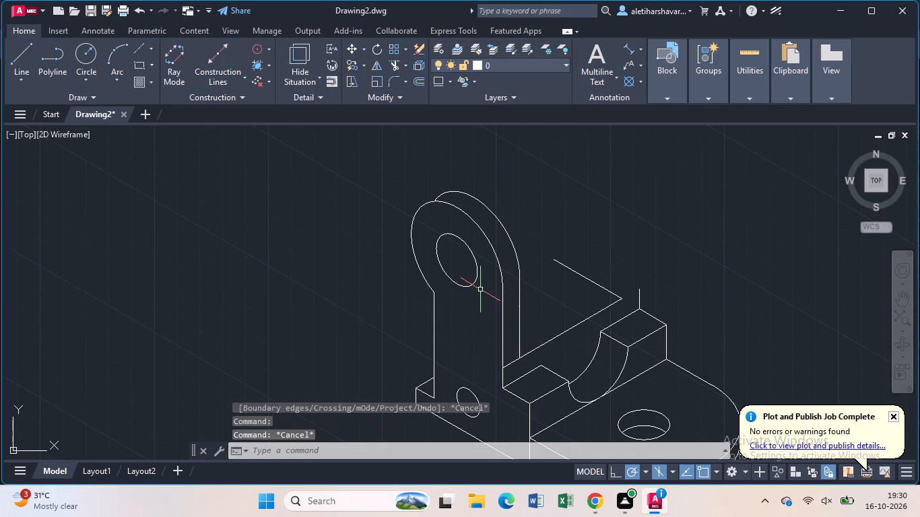
text(tr)
key(Return)
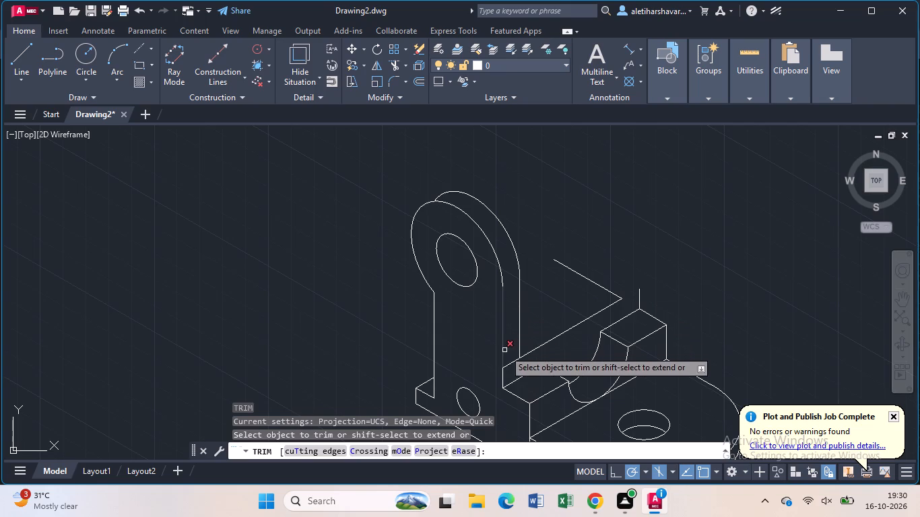
click(504, 374)
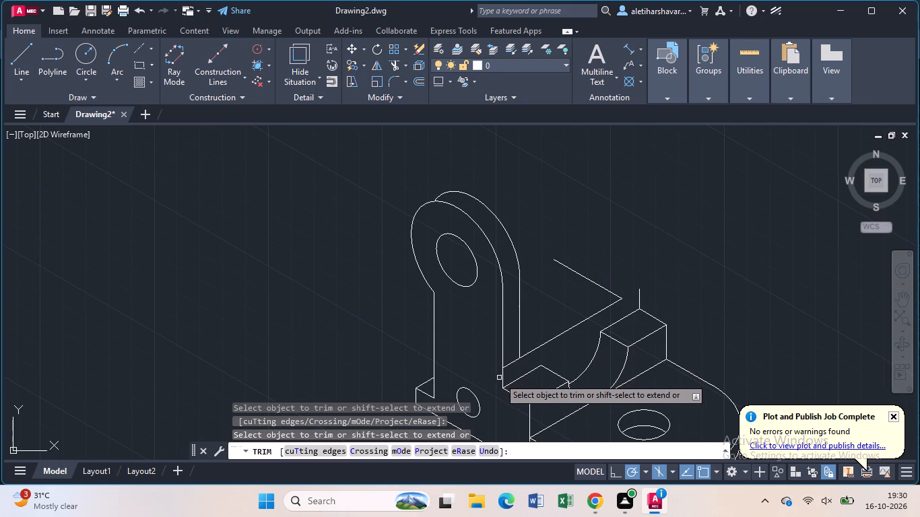
click(502, 377)
key(Escape)
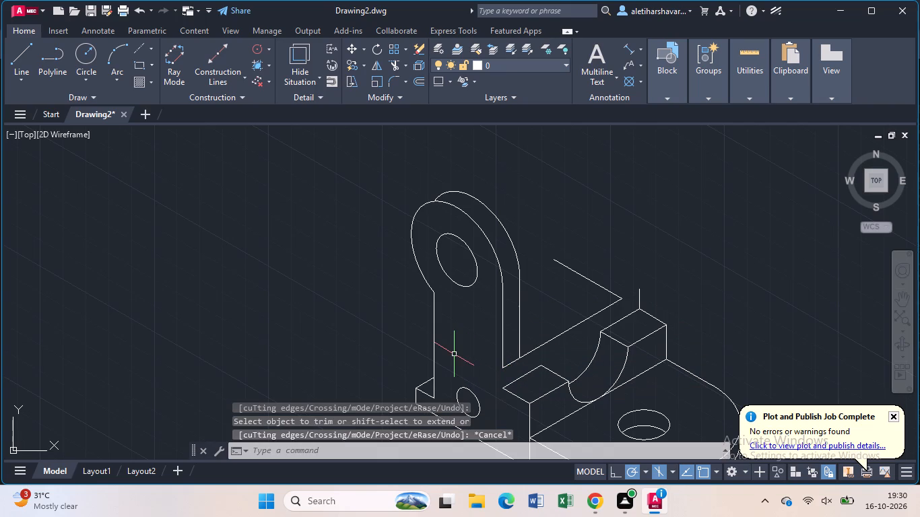
Draw a line across the front upright's face from the trimmed corner, parallel to the base edge, past the outer vertical edge.
key(l)
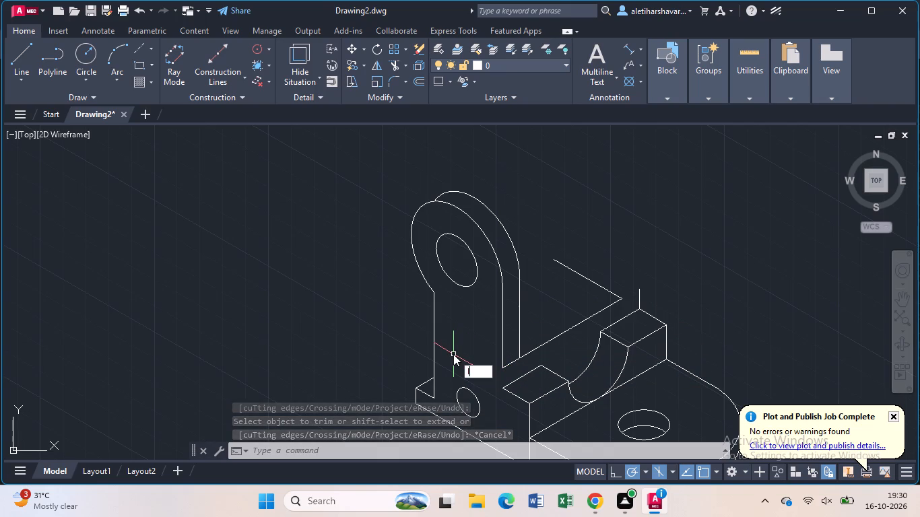
key(Return)
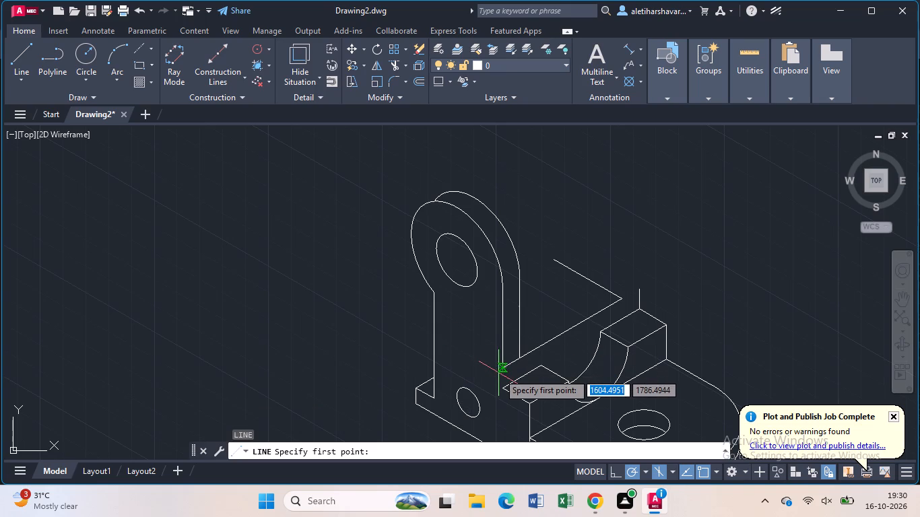
click(500, 371)
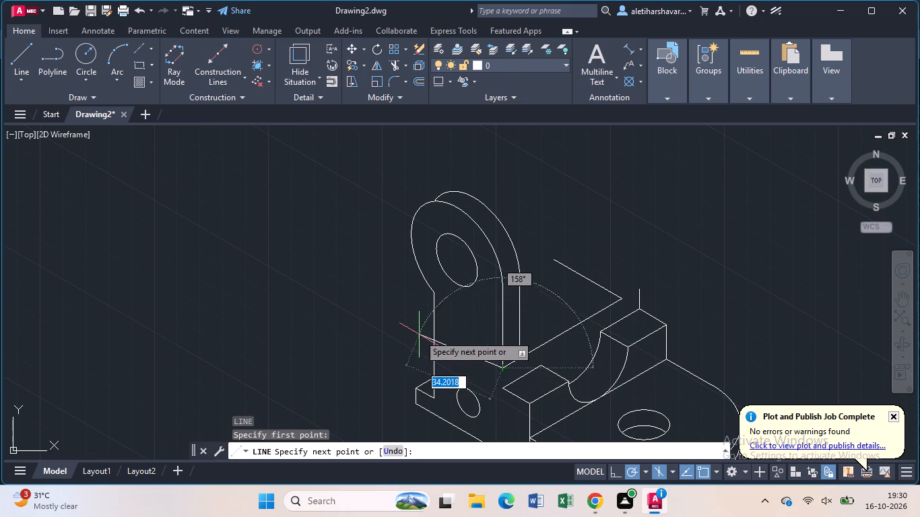
click(420, 317)
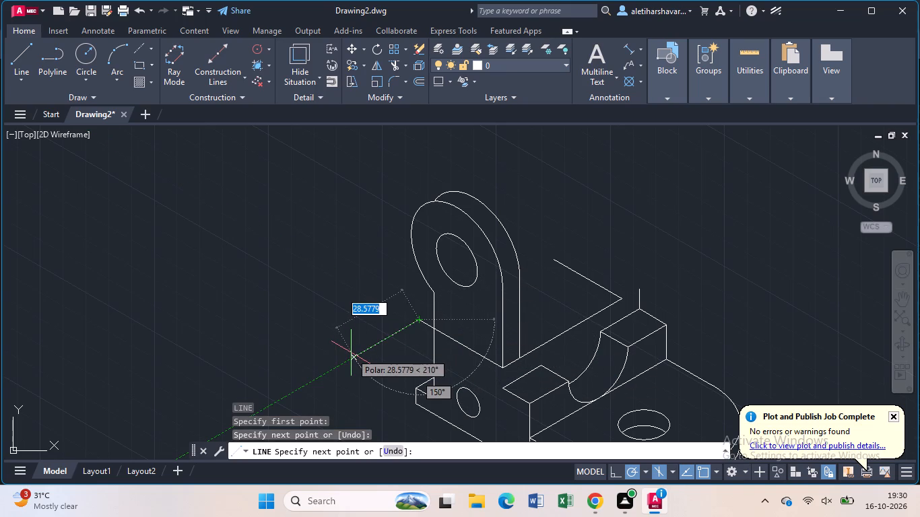
key(Escape)
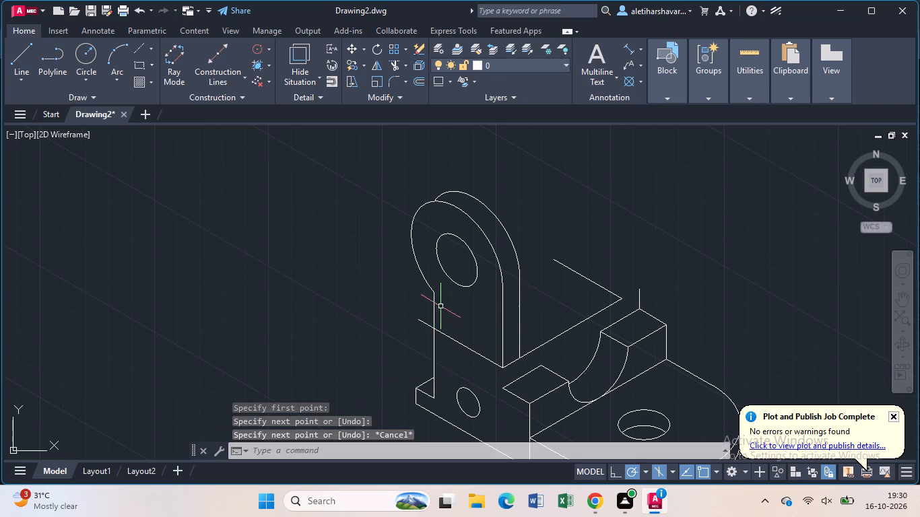
Trim the front upright's outer vertical edge below the new cross line.
click(435, 309)
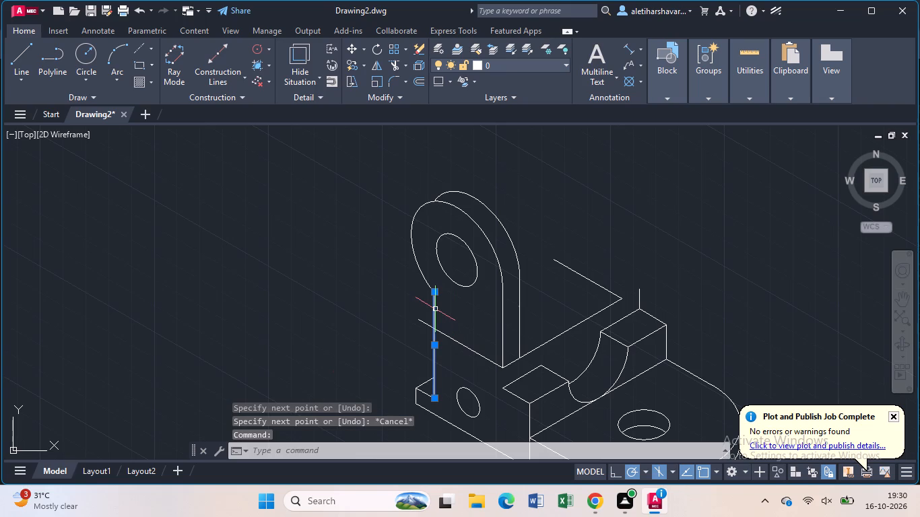
key(Escape)
text(tr)
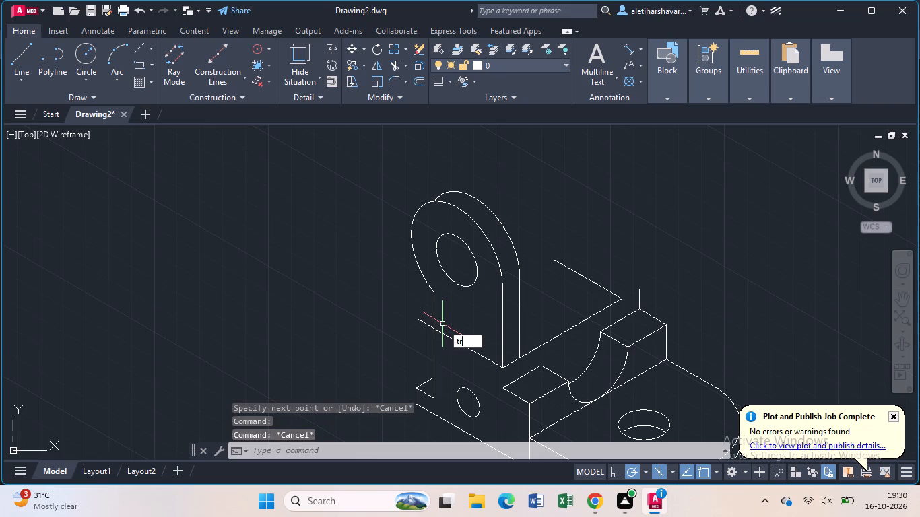
key(Return)
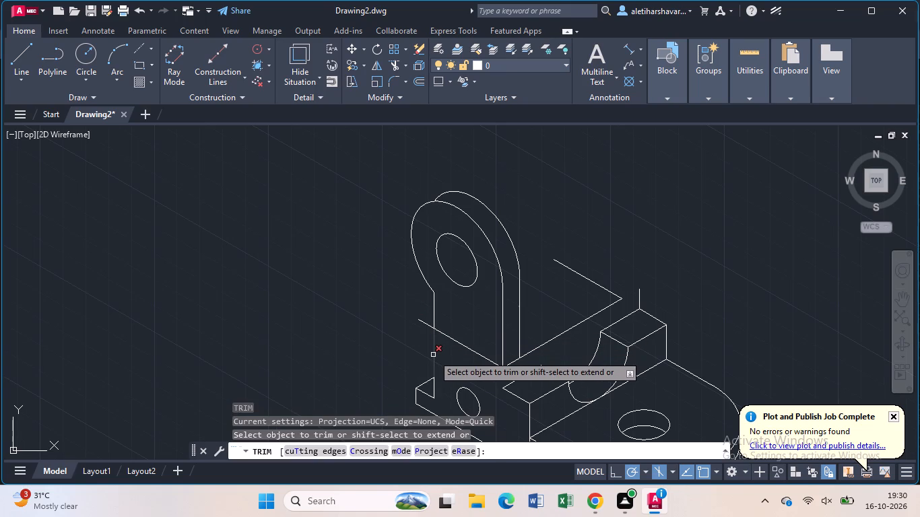
click(433, 355)
key(Escape)
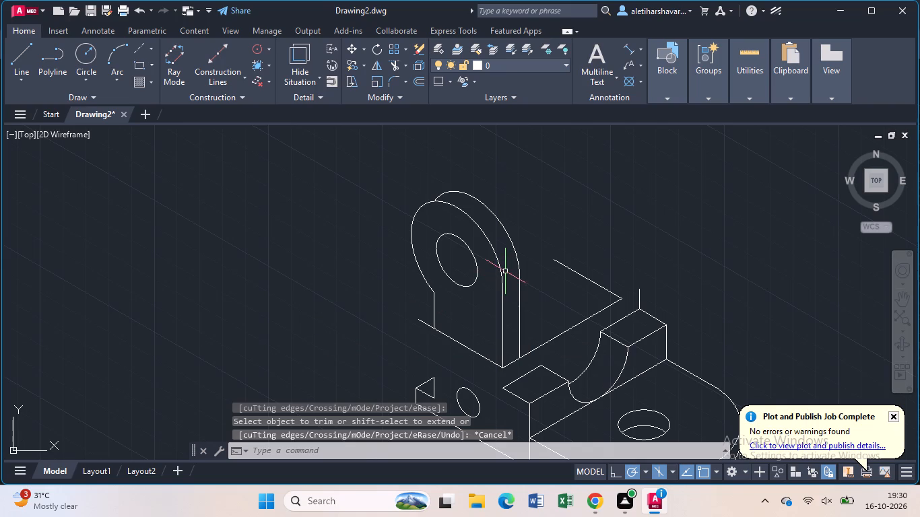
Copy the front upright's head arcs, hole and three vertical edges from its lower inner corner to the far end of the upper edge.
click(525, 267)
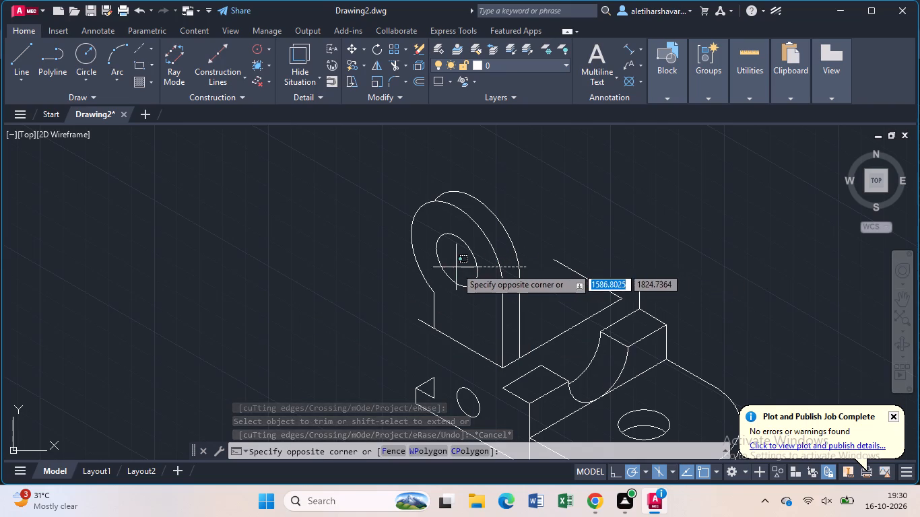
click(403, 268)
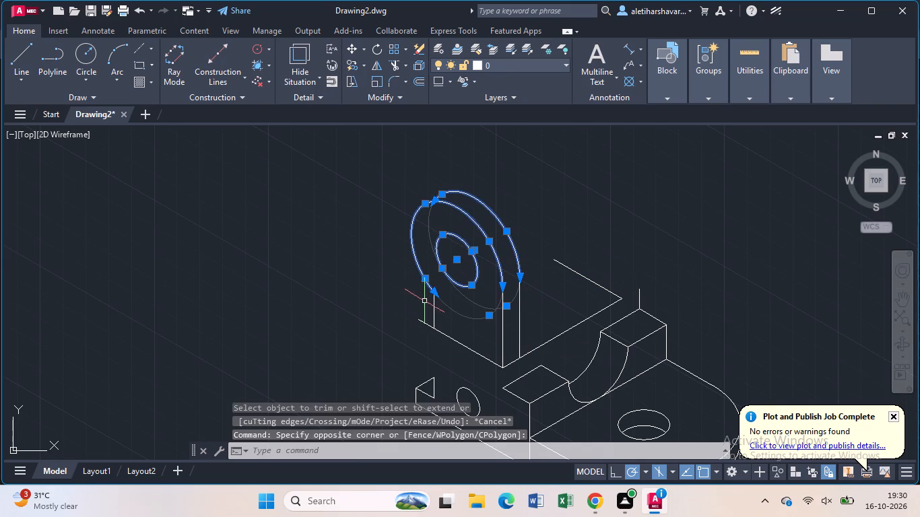
click(433, 308)
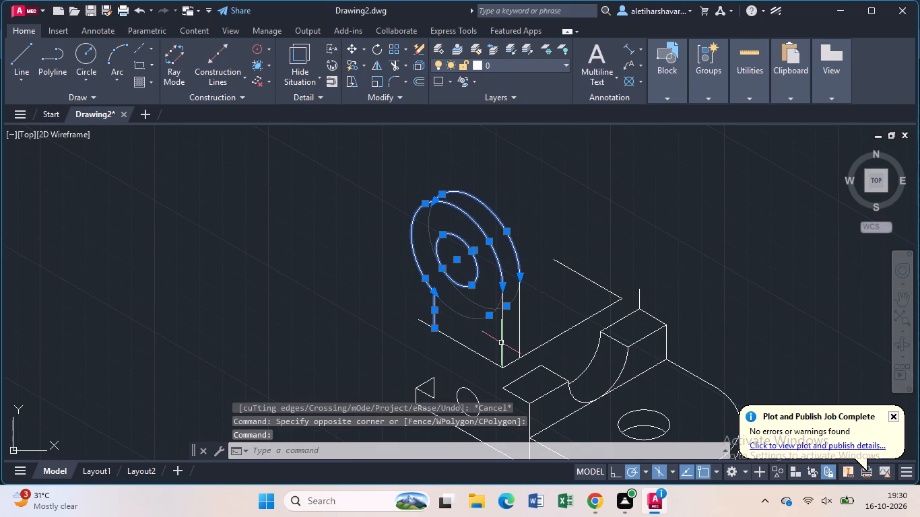
click(502, 343)
click(519, 330)
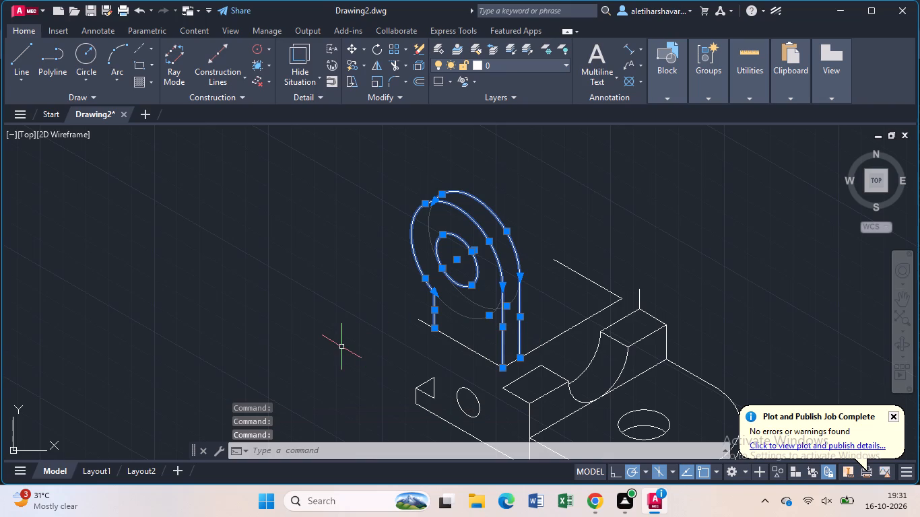
key(c)
key(o)
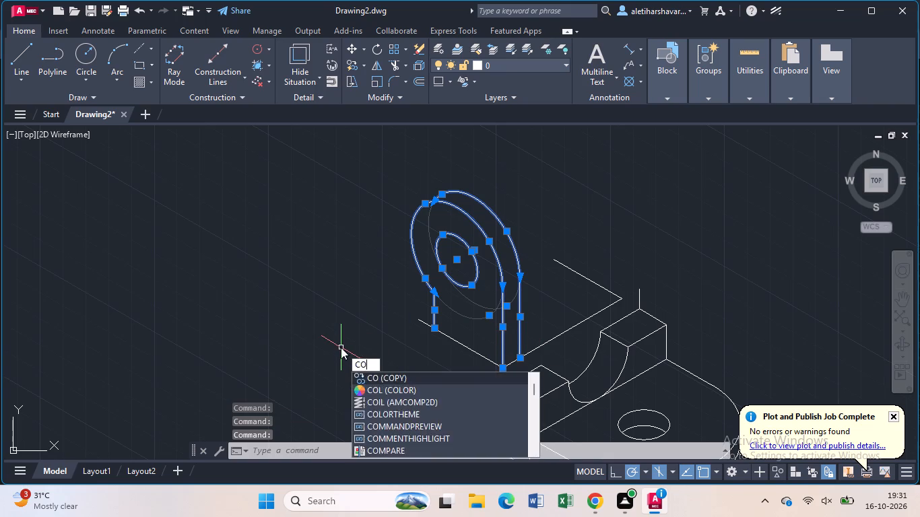
key(Return)
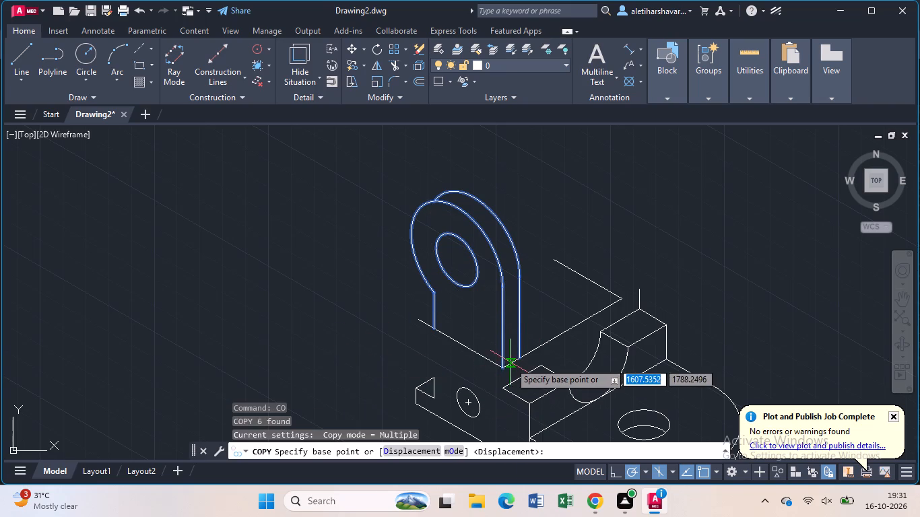
click(502, 366)
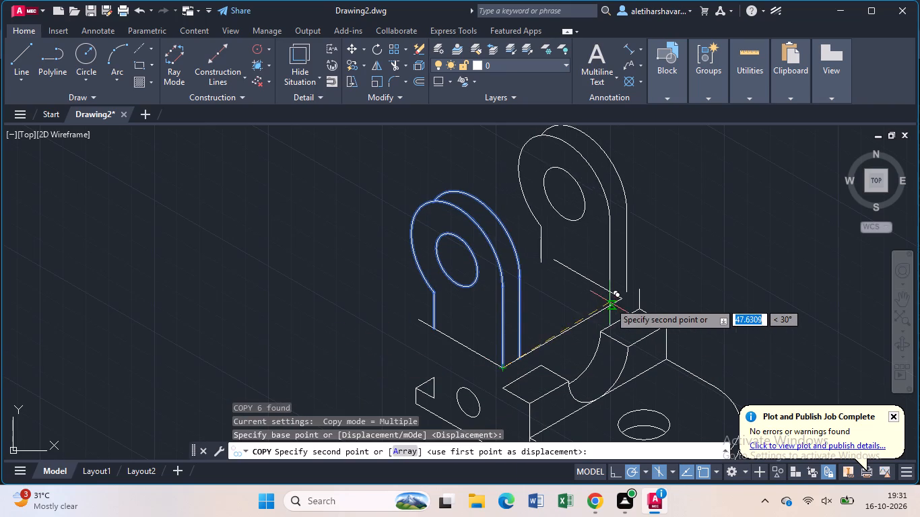
click(620, 302)
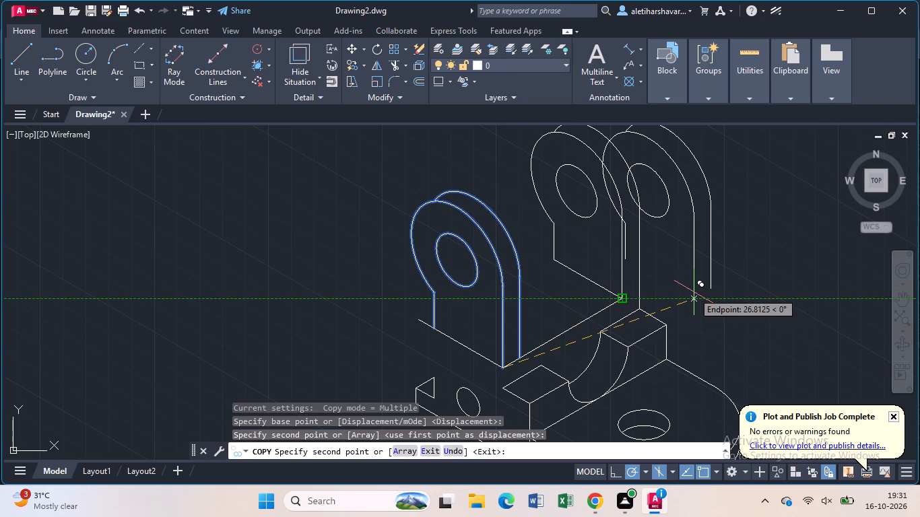
key(Escape)
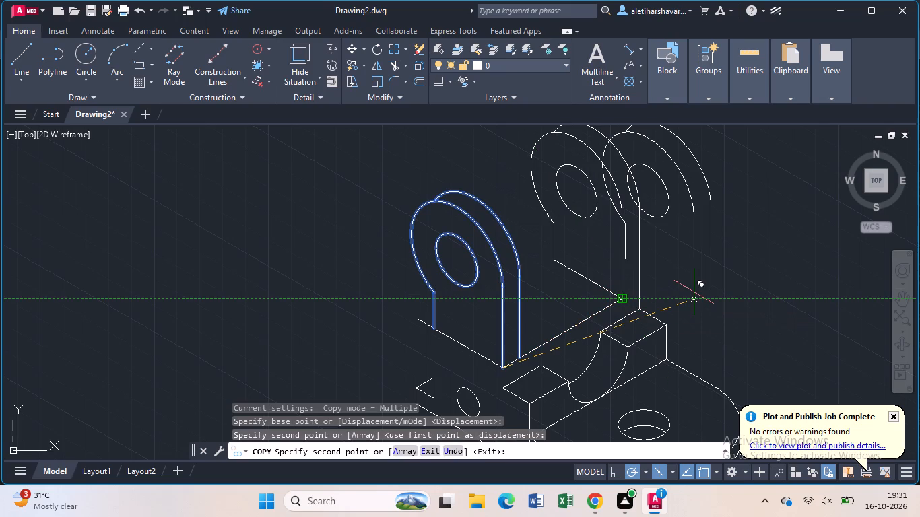
key(Escape)
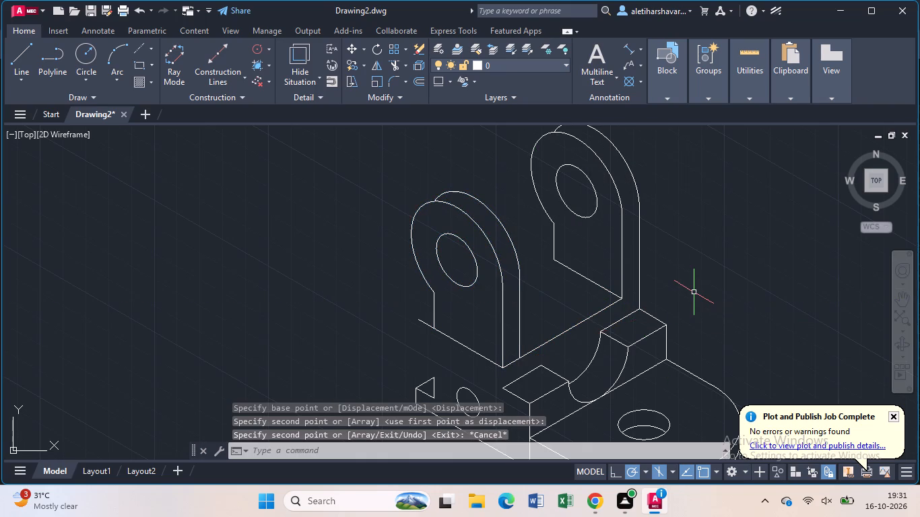
Extend the front upright's two trimmed face edges back down to the base.
text(ex)
key(Return)
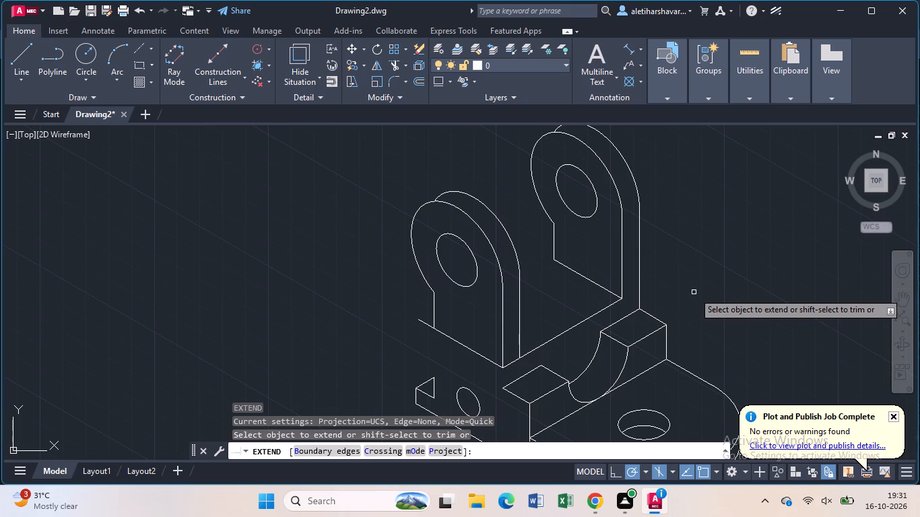
click(504, 344)
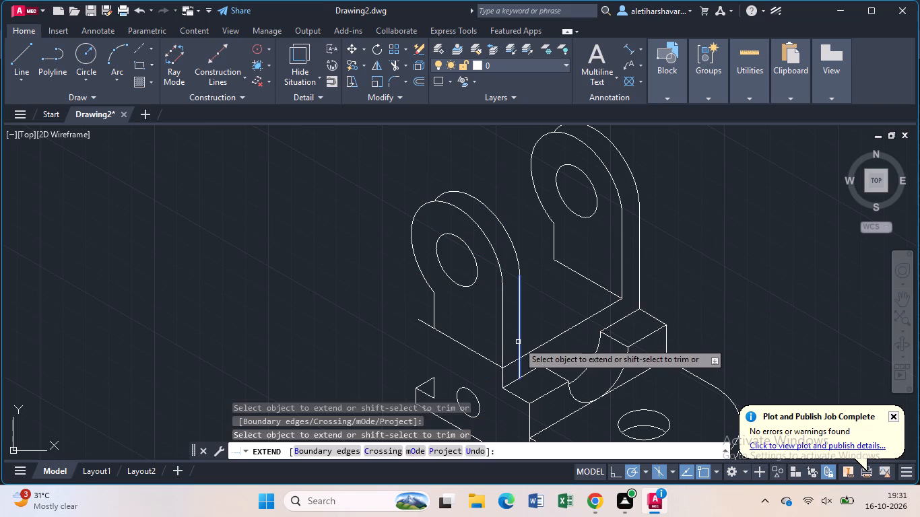
click(435, 319)
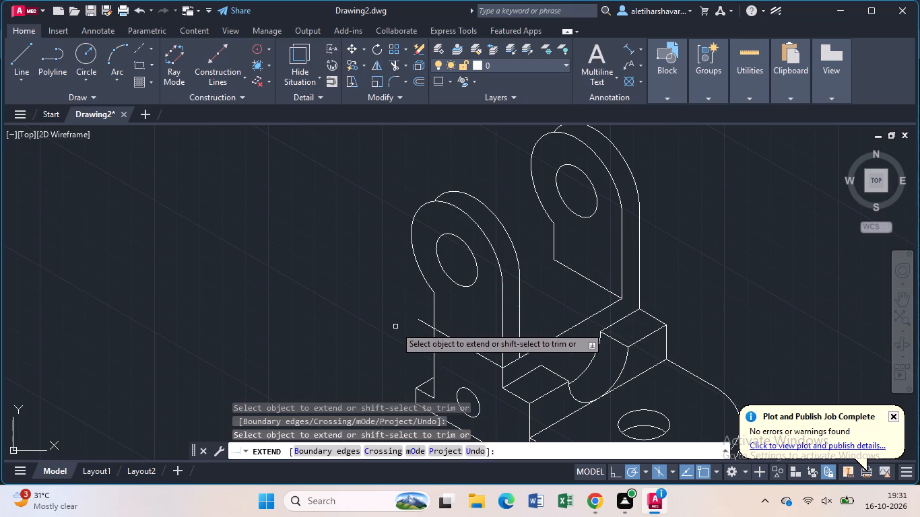
key(Escape)
Trim the cross line's overhang beyond the front upright's outer vertical edge.
text(tr)
key(Return)
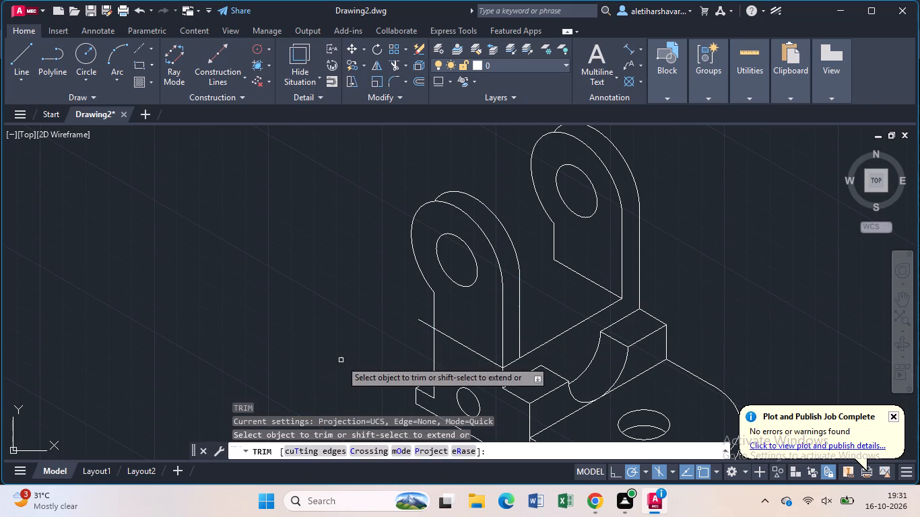
click(424, 322)
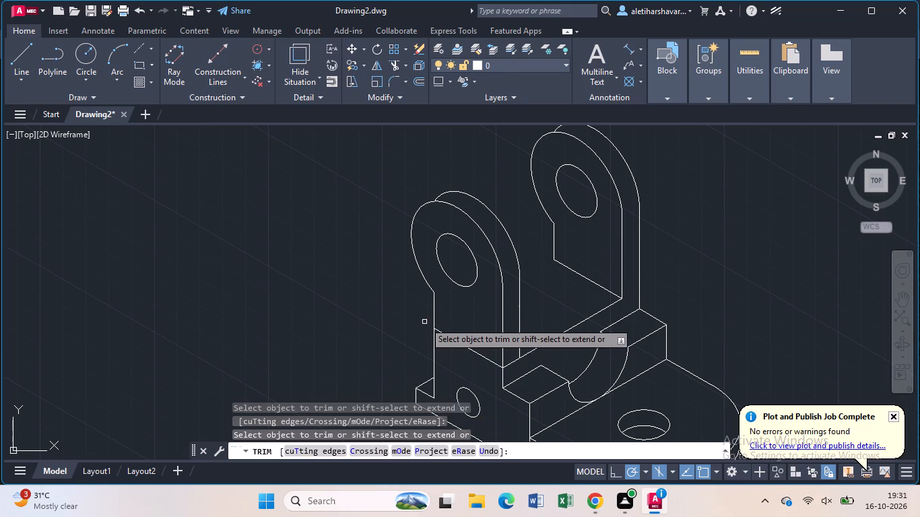
key(Escape)
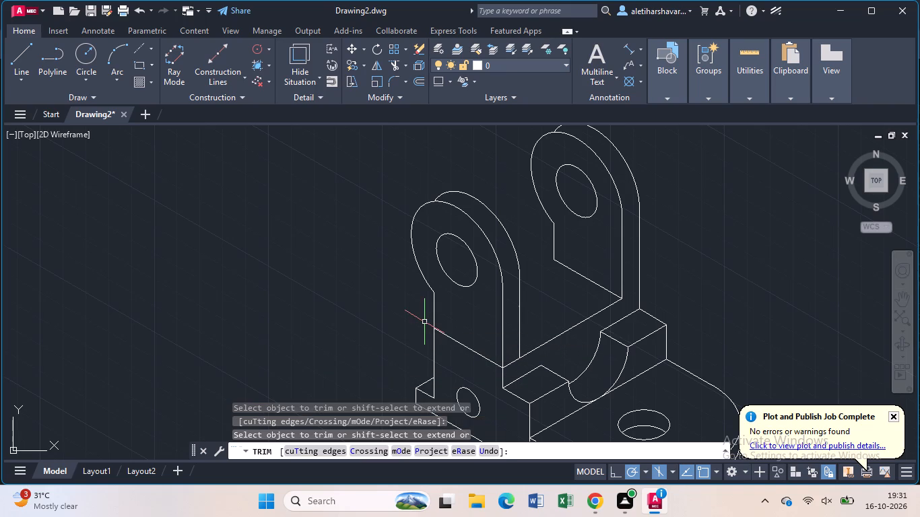
Draw a line from the lower outer corner of the rear upright's face to a point just inside the front upright's outer edge.
key(l)
key(Return)
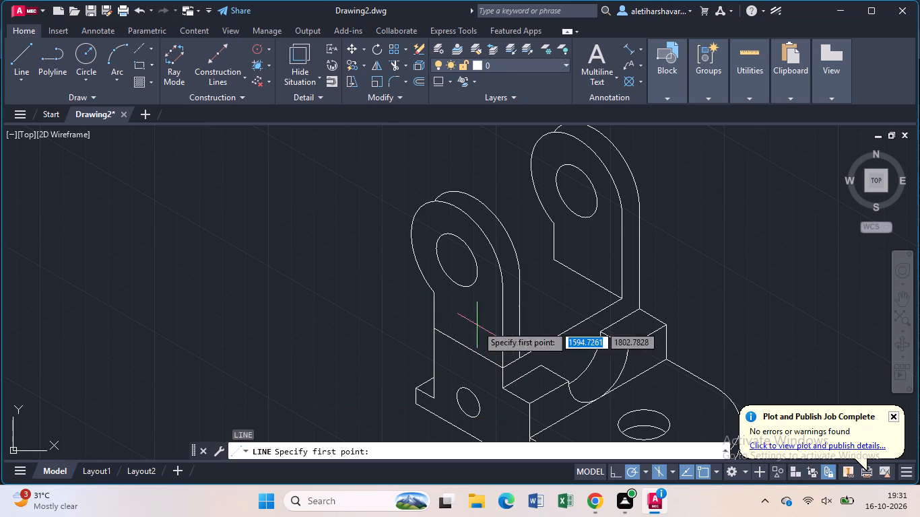
click(554, 261)
drag(442, 317, 434, 322)
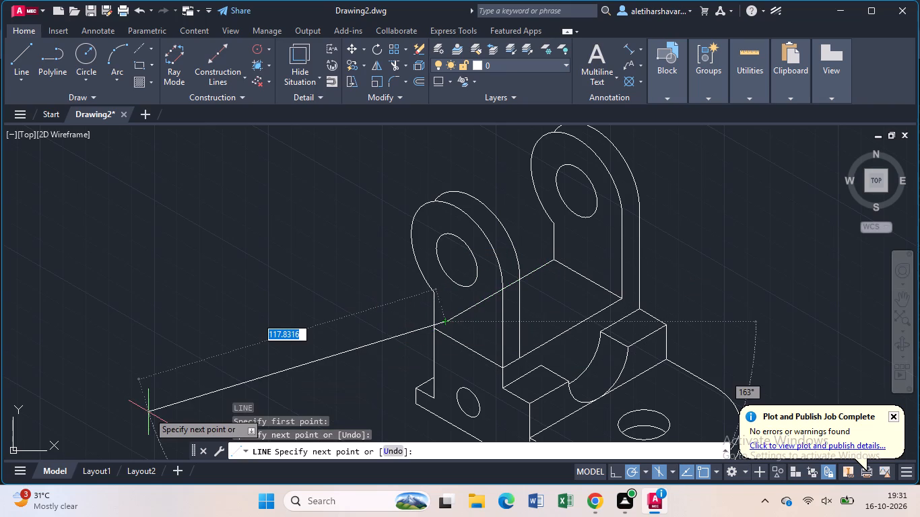
key(Escape)
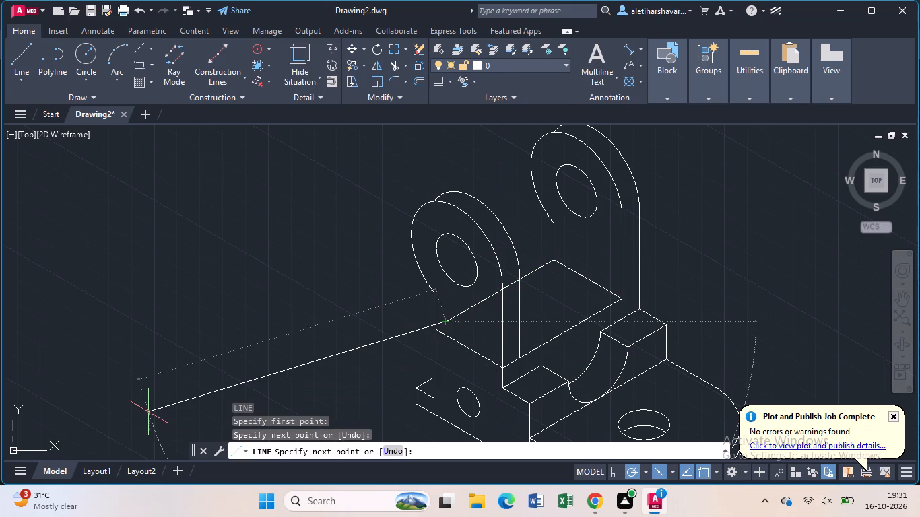
Trim the connecting line where it crosses the front upright's face and thickness, and the base cross line between the upright's edges.
text(tr)
key(Return)
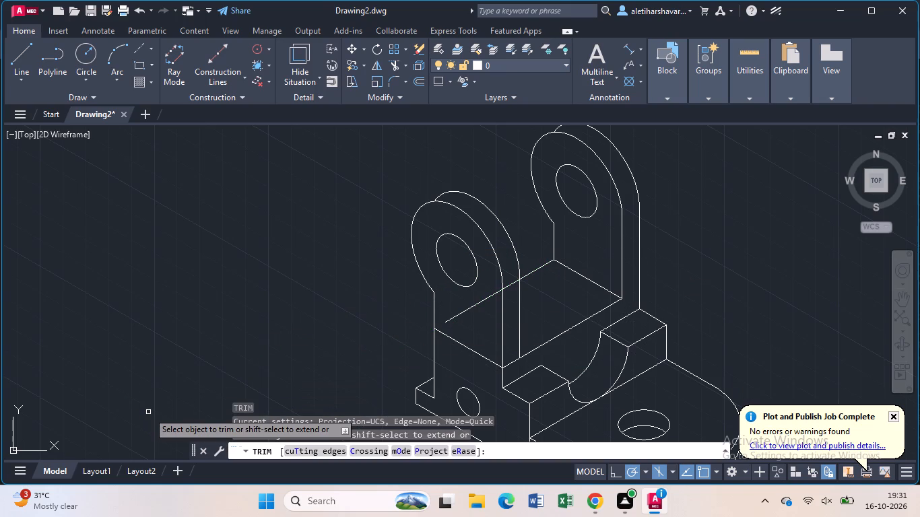
click(454, 319)
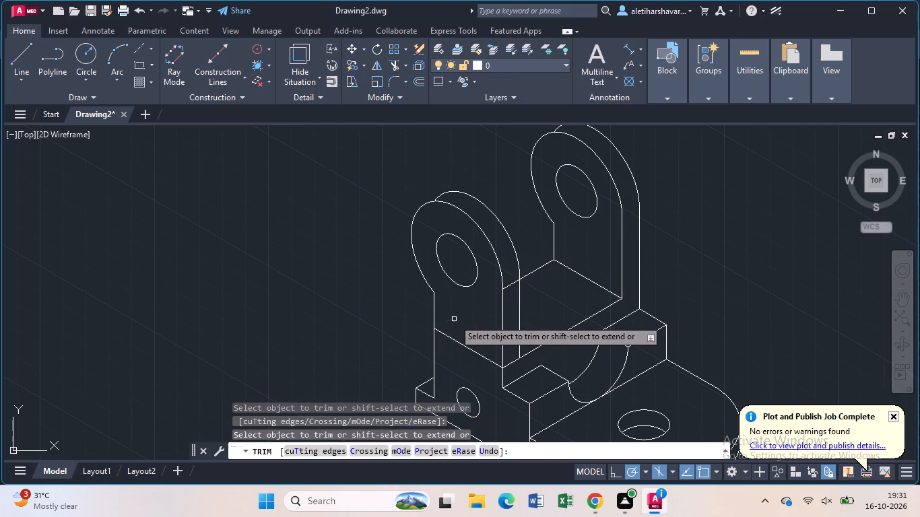
click(511, 283)
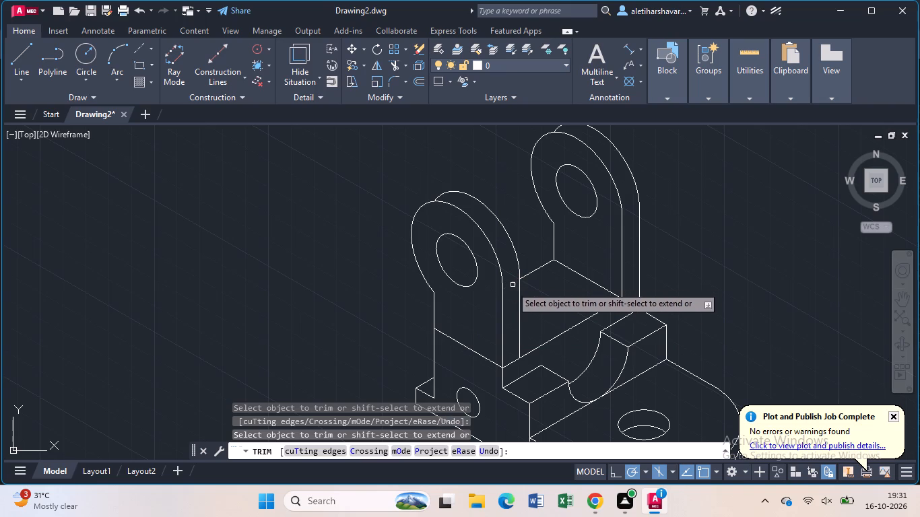
click(484, 351)
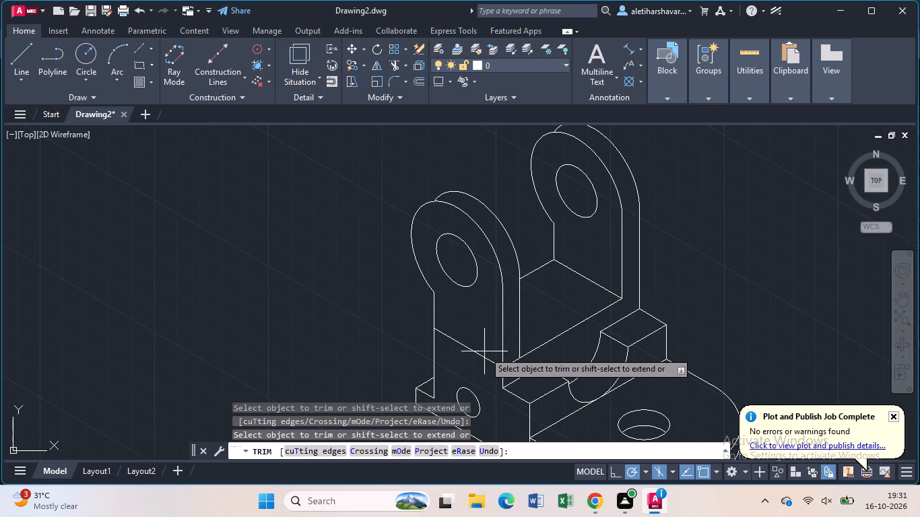
click(482, 364)
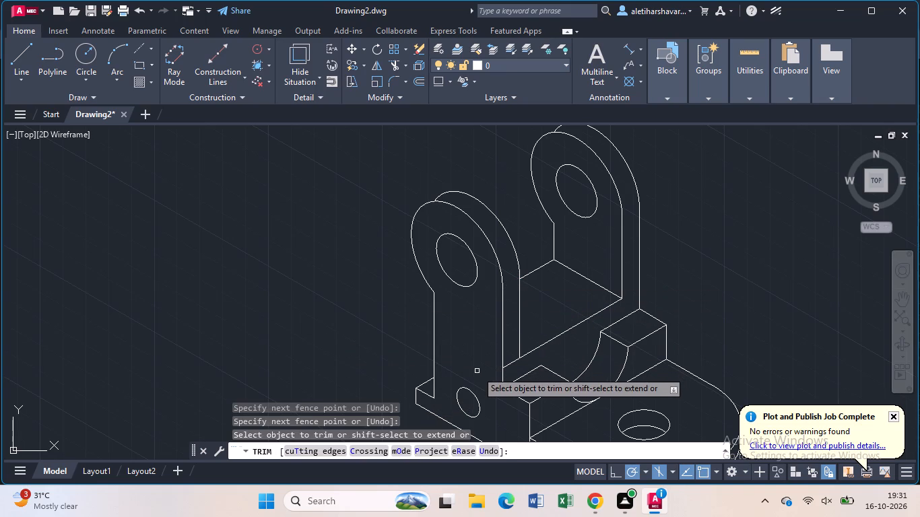
click(515, 363)
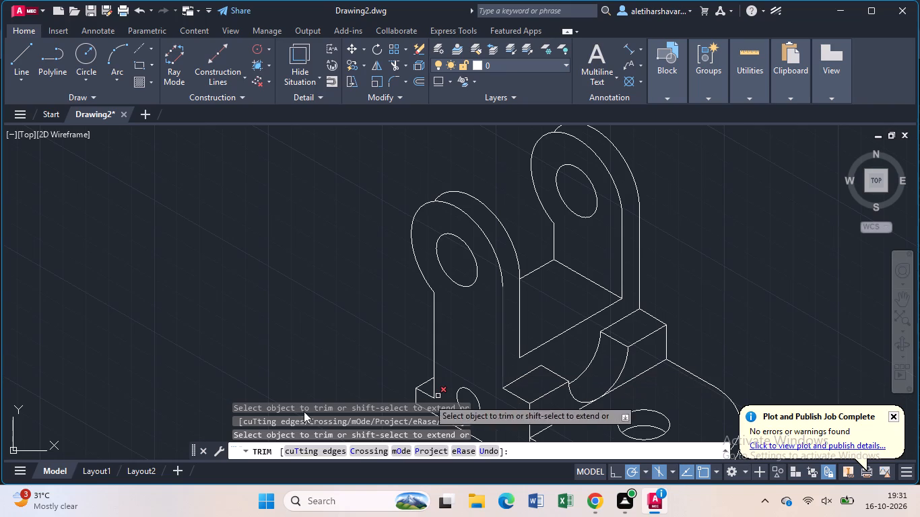
key(Escape)
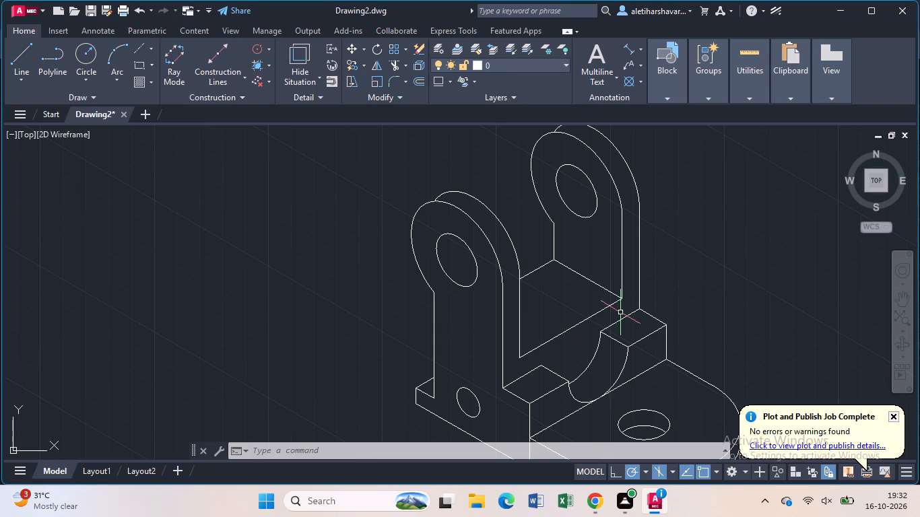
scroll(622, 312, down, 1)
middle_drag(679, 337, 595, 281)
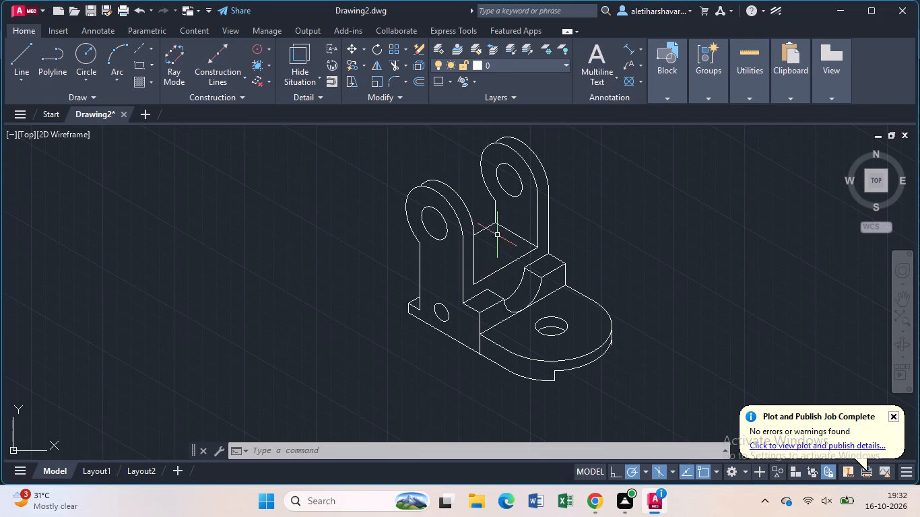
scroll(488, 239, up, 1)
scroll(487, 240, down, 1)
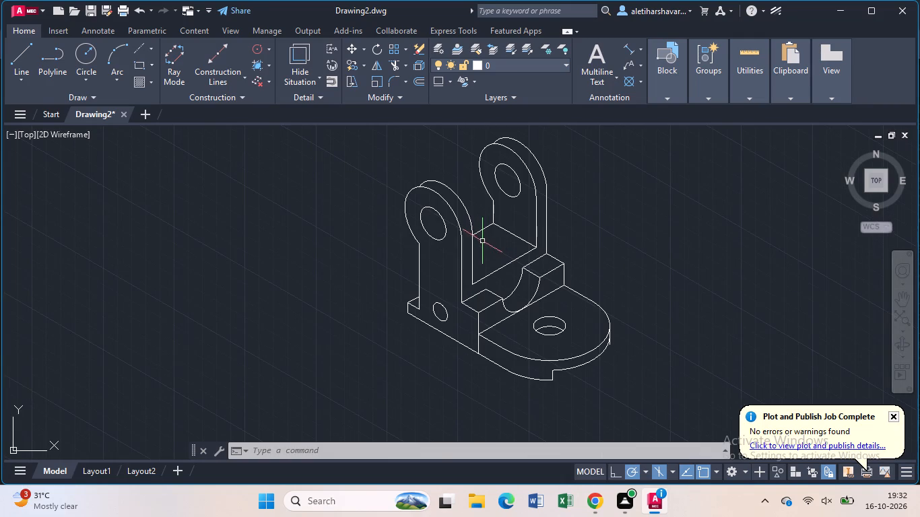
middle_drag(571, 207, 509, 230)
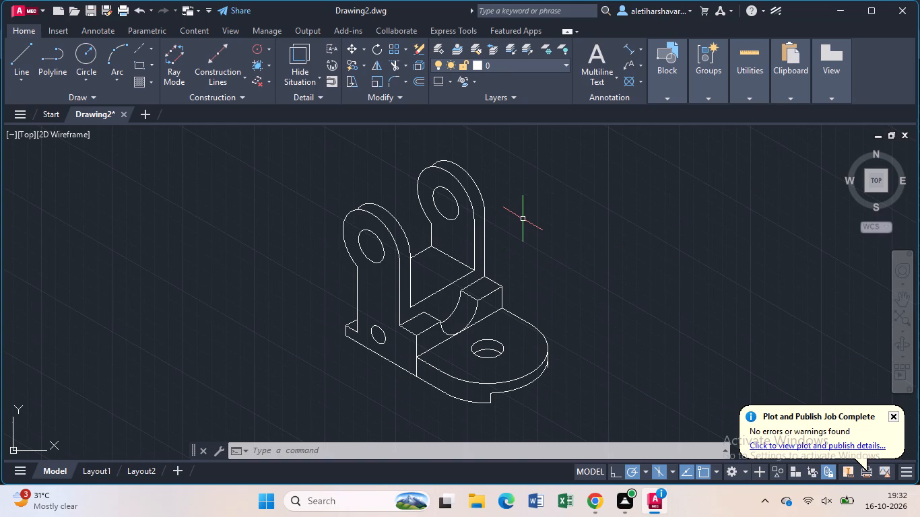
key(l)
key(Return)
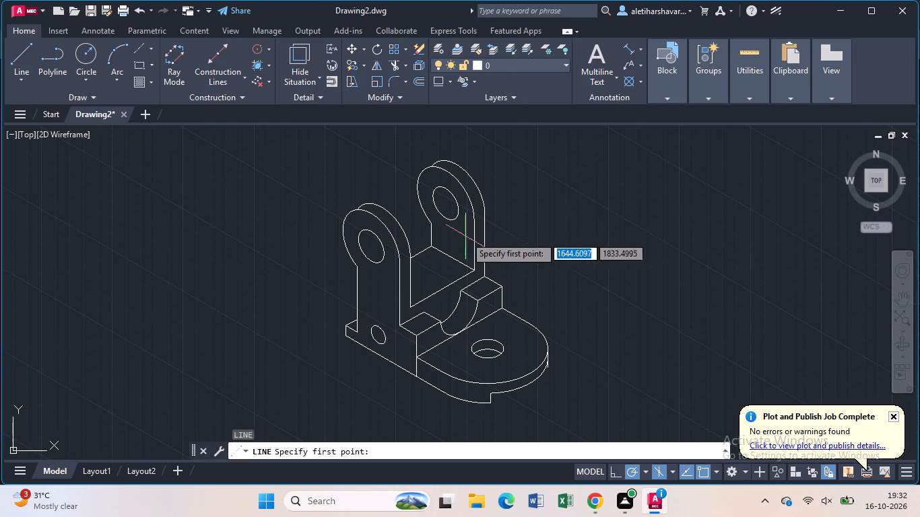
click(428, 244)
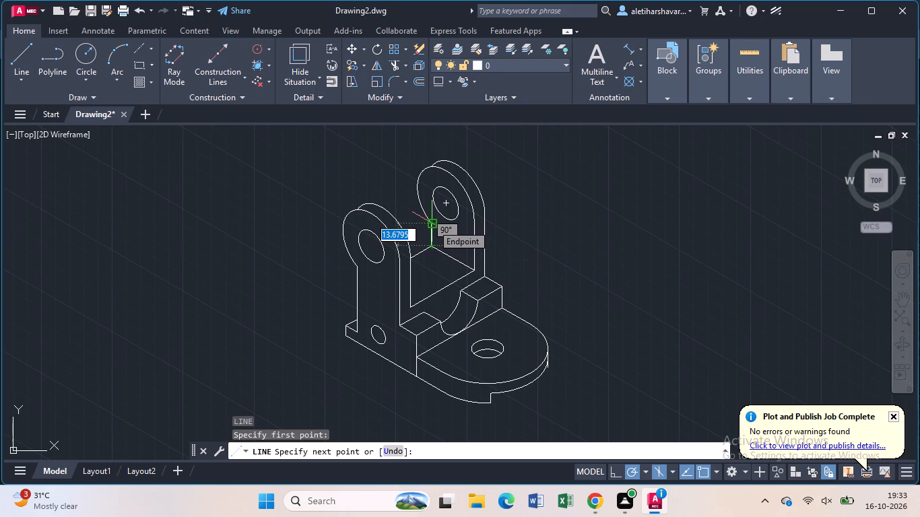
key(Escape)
Trim away the rear upright's two vertical face edges between its rounded head and the base.
text(tr)
key(Return)
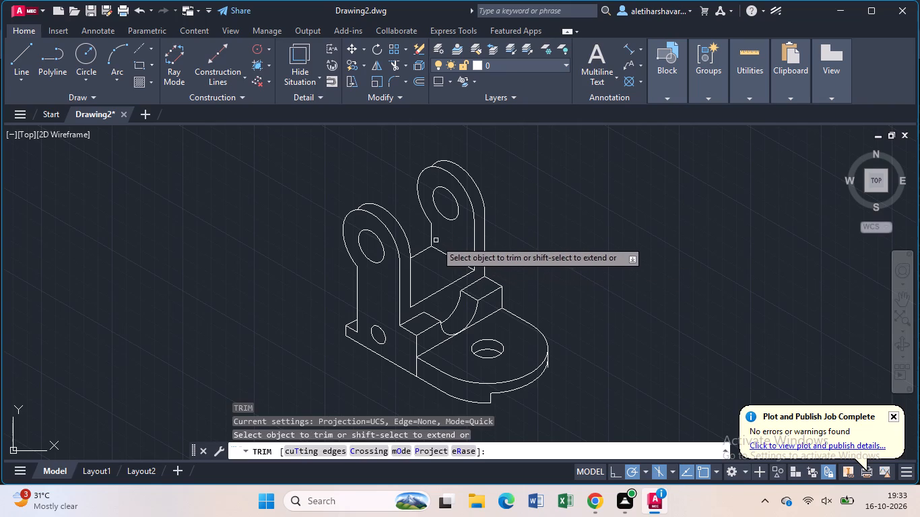
click(433, 239)
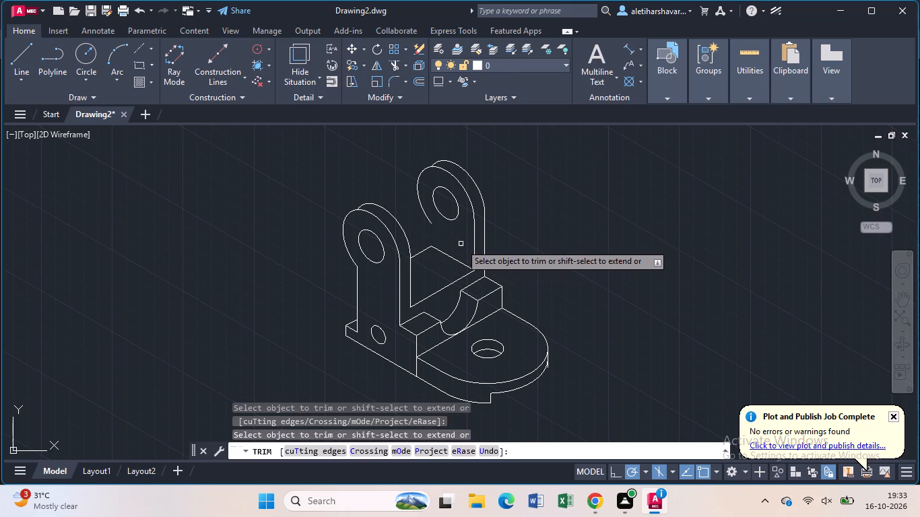
click(474, 248)
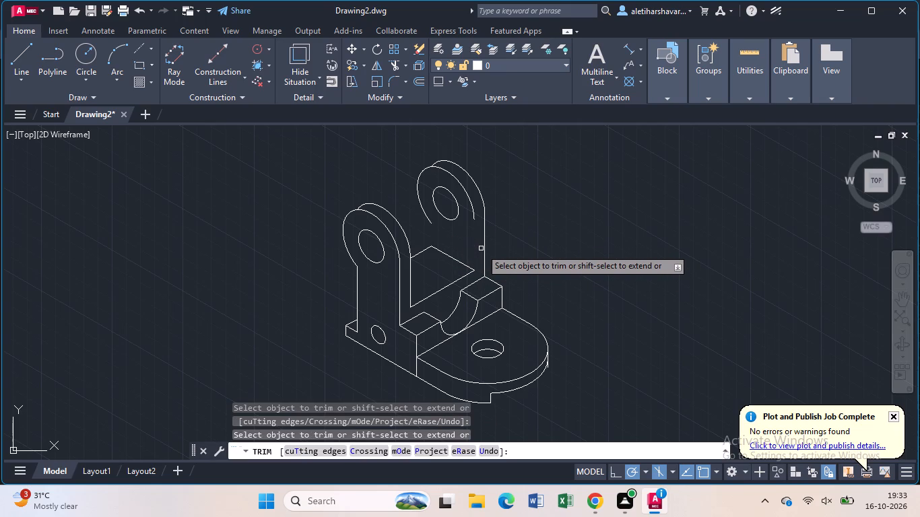
key(Escape)
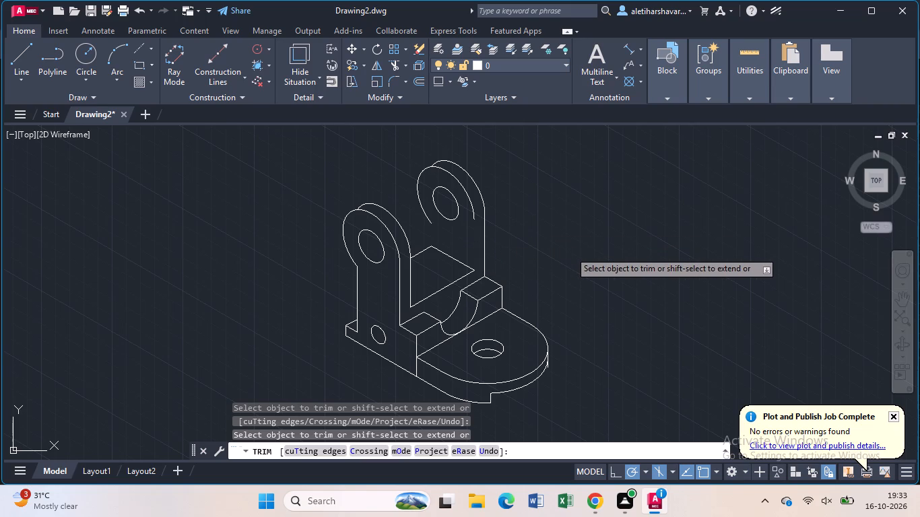
Draw a 5-unit vertical line up from the rear upright's lower outer corner, continuing at 330° about 41.5 units past its rear vertical edge.
key(l)
key(Return)
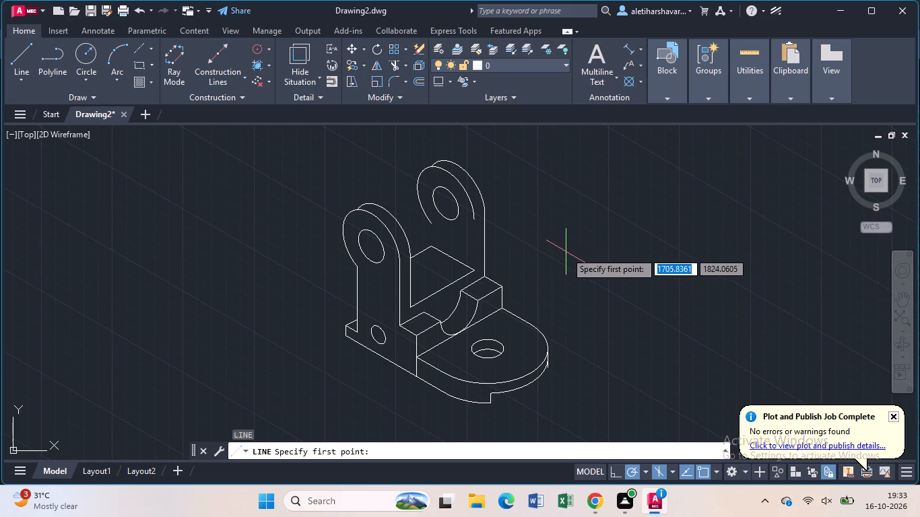
click(430, 242)
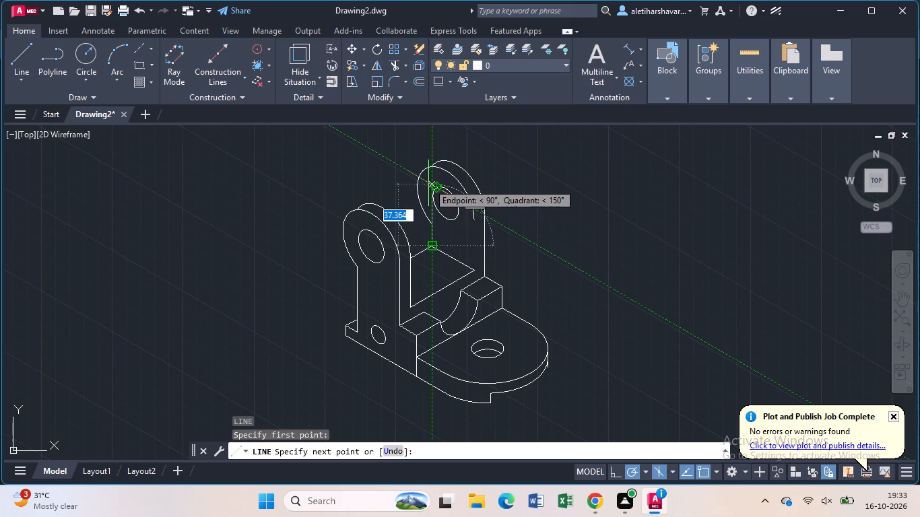
key(5)
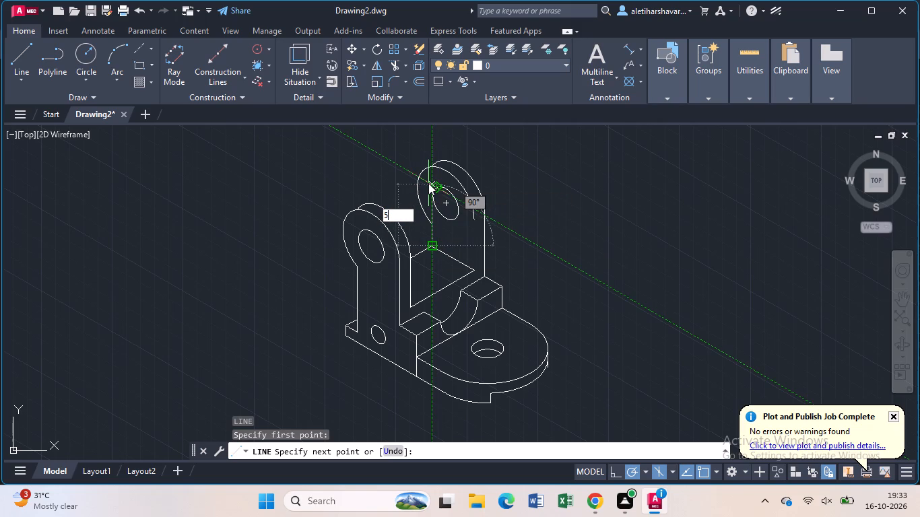
key(Return)
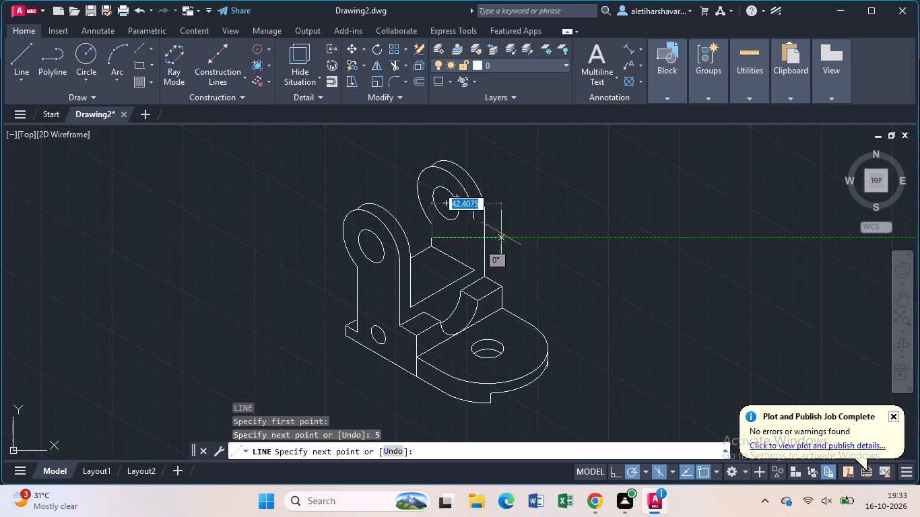
click(494, 267)
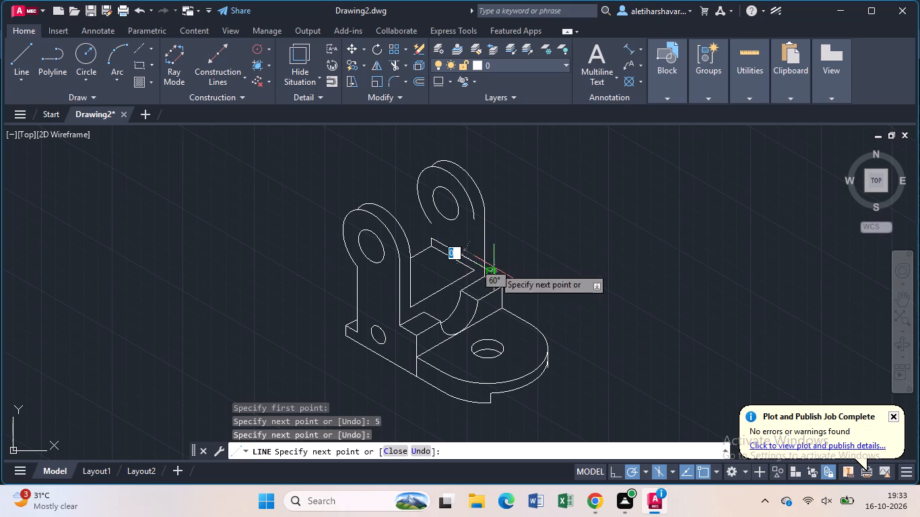
key(Escape)
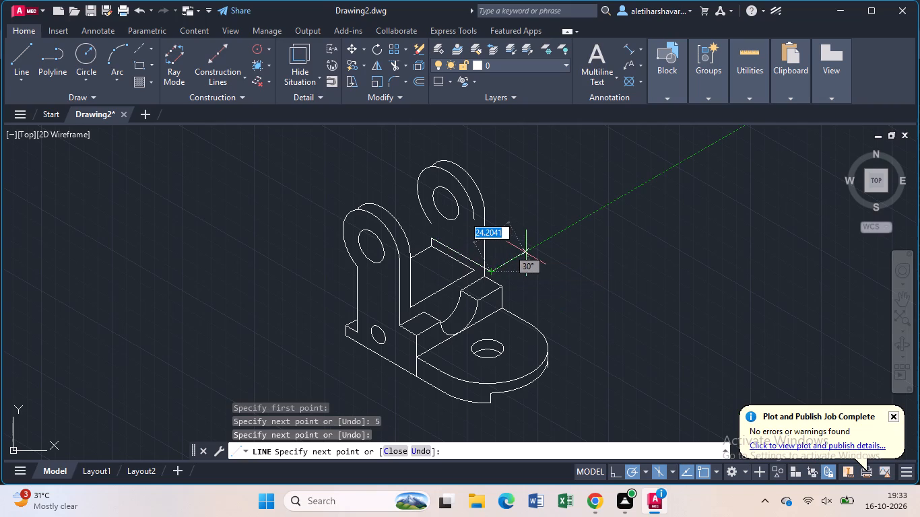
Draw a vertical line about 12 units up from the lower inner corner of the rear upright's face.
key(l)
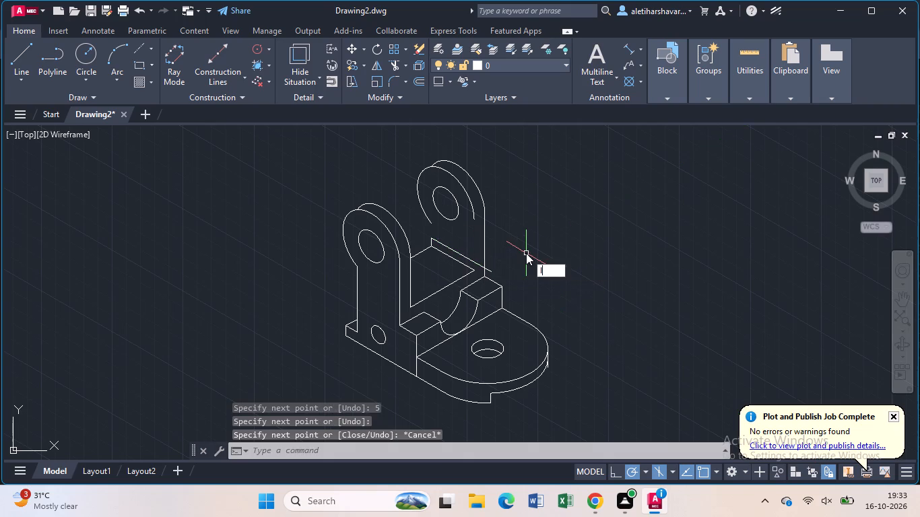
key(Return)
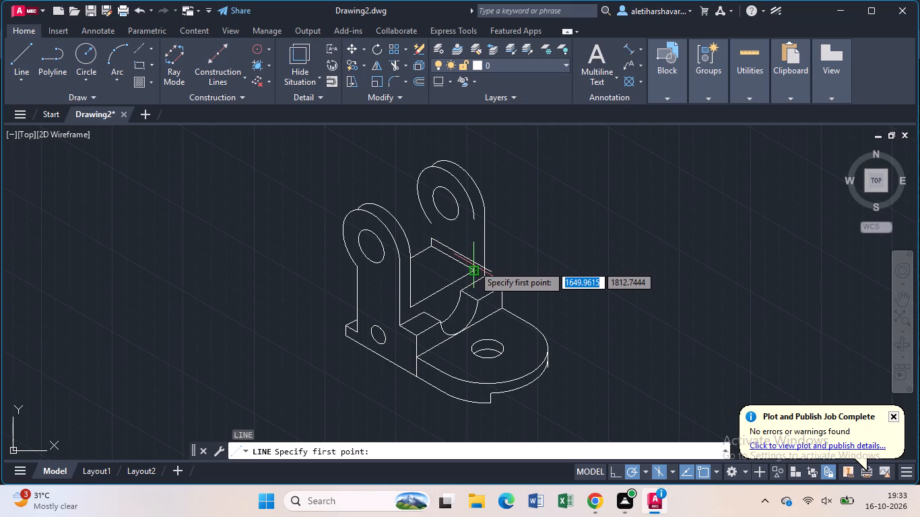
click(473, 267)
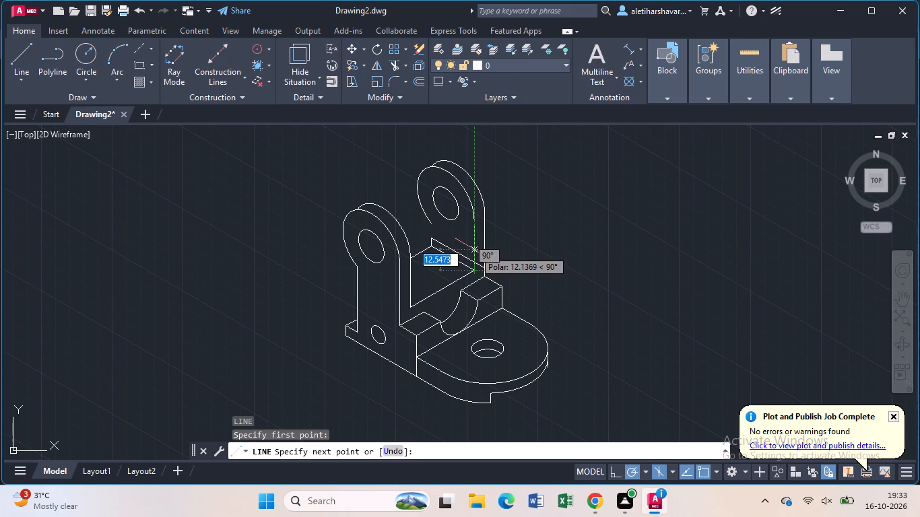
click(474, 250)
key(Escape)
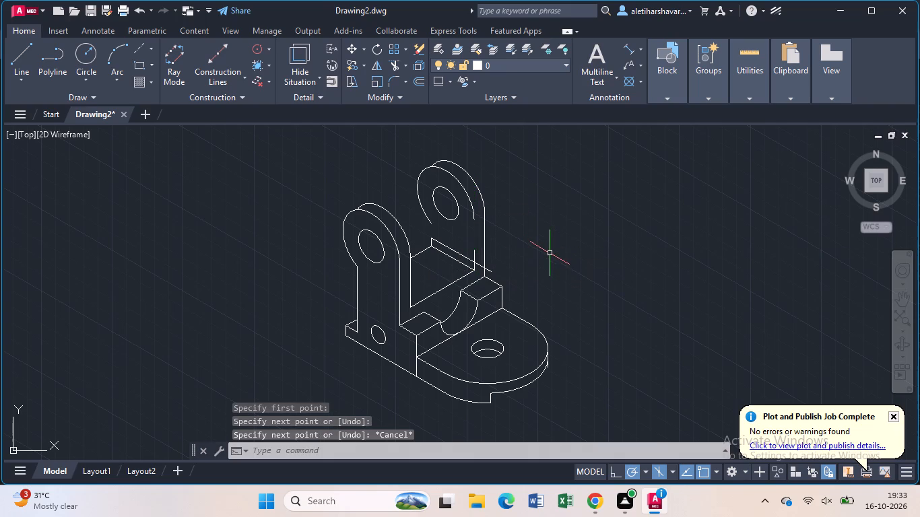
Trim the rear upright's two inner-side verticals back to the sloping guide line, and trim away the guide line itself.
text(tr)
key(Return)
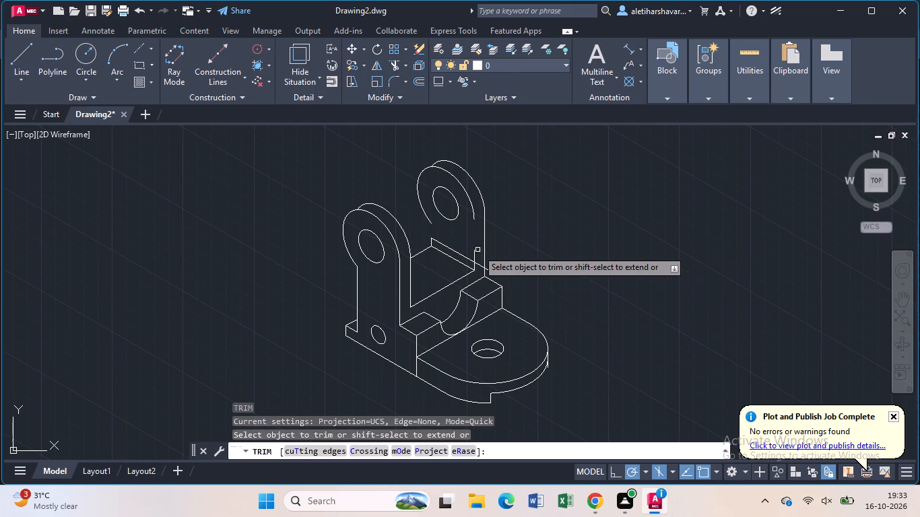
click(476, 250)
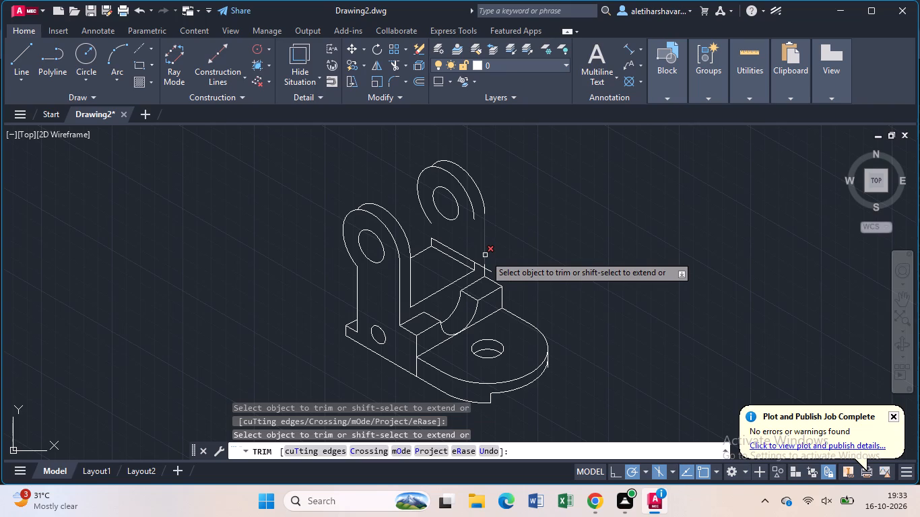
click(486, 255)
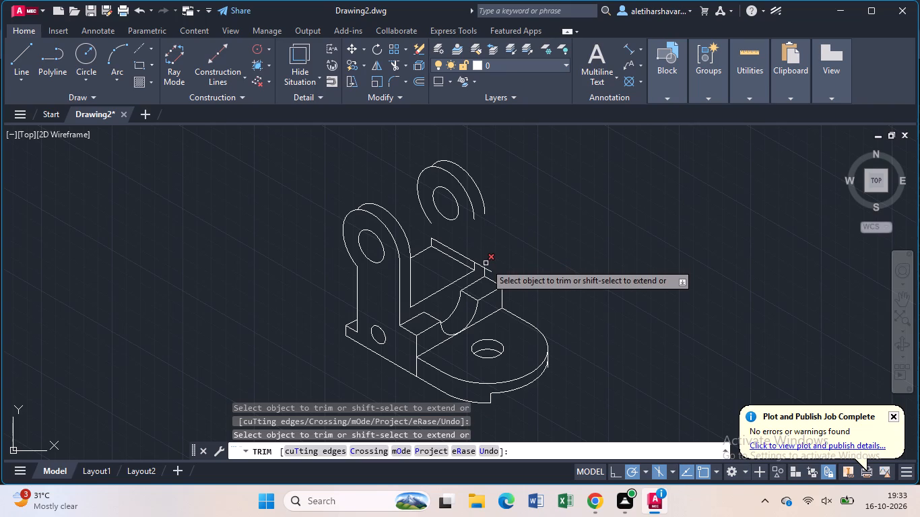
click(486, 263)
click(491, 271)
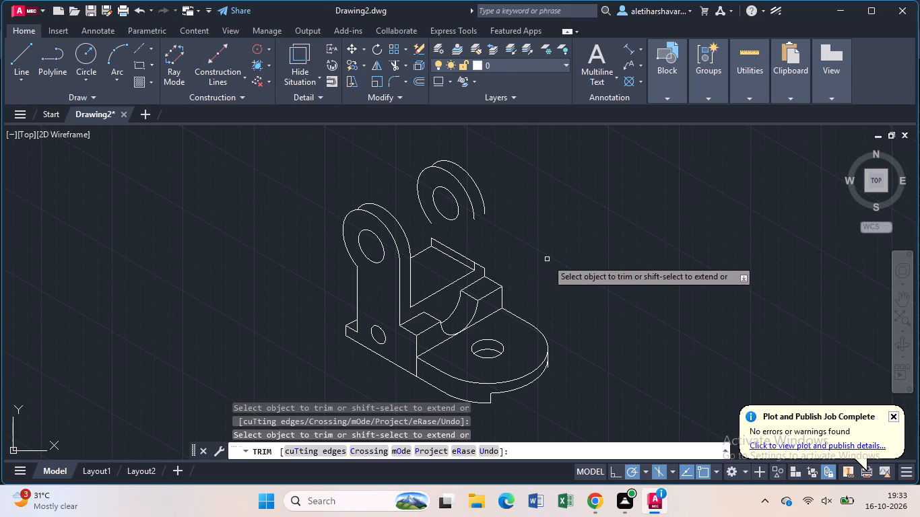
click(482, 267)
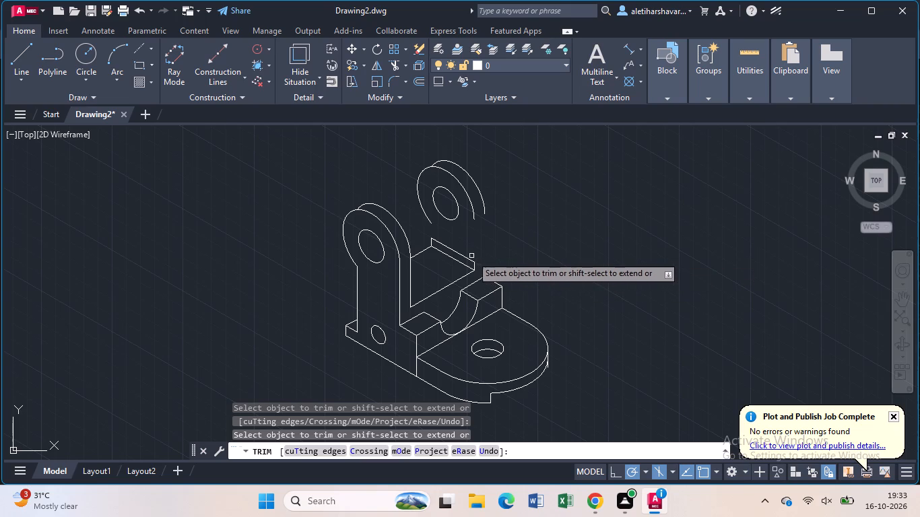
click(468, 258)
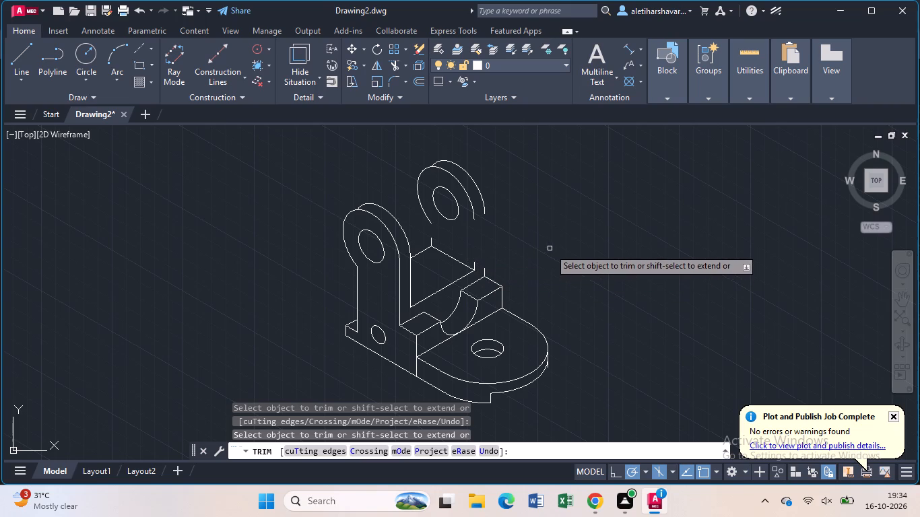
key(Escape)
Copy the rear upright's head arcs and hole about 8.7 units straight down onto its short outer vertical edge.
click(507, 193)
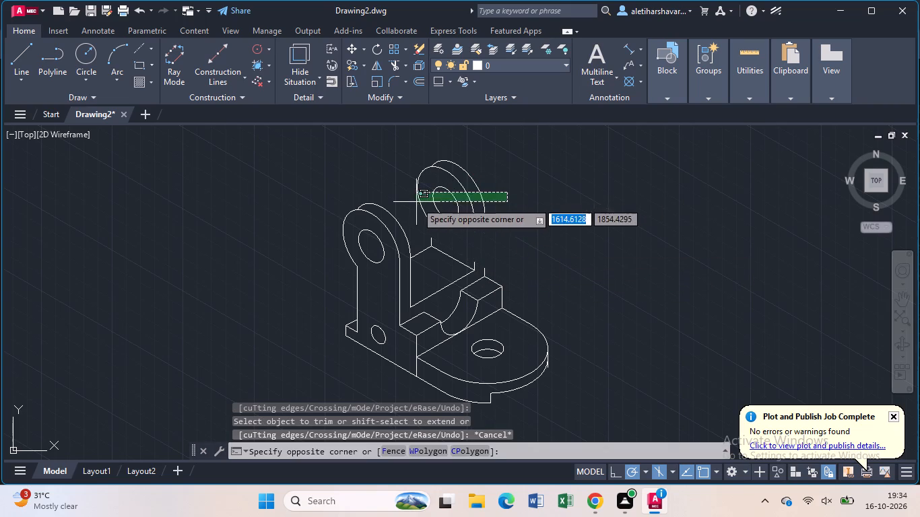
click(410, 207)
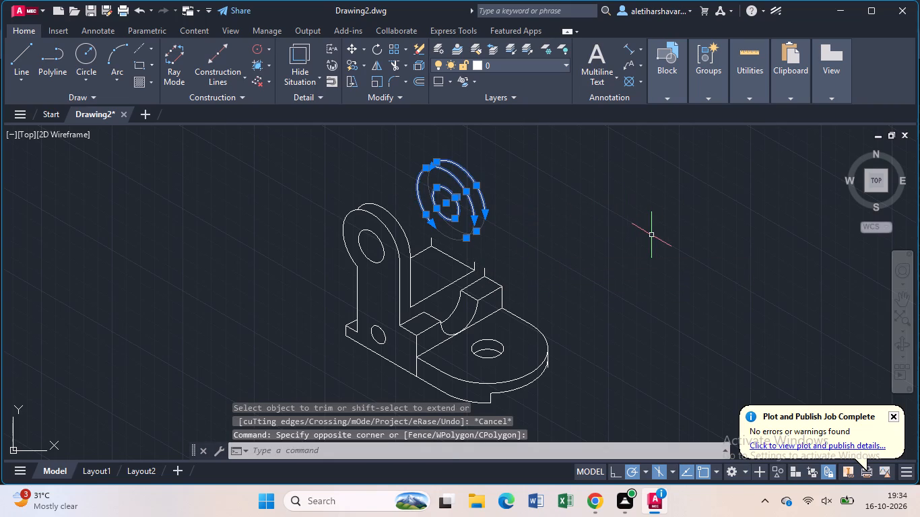
text(co)
key(Return)
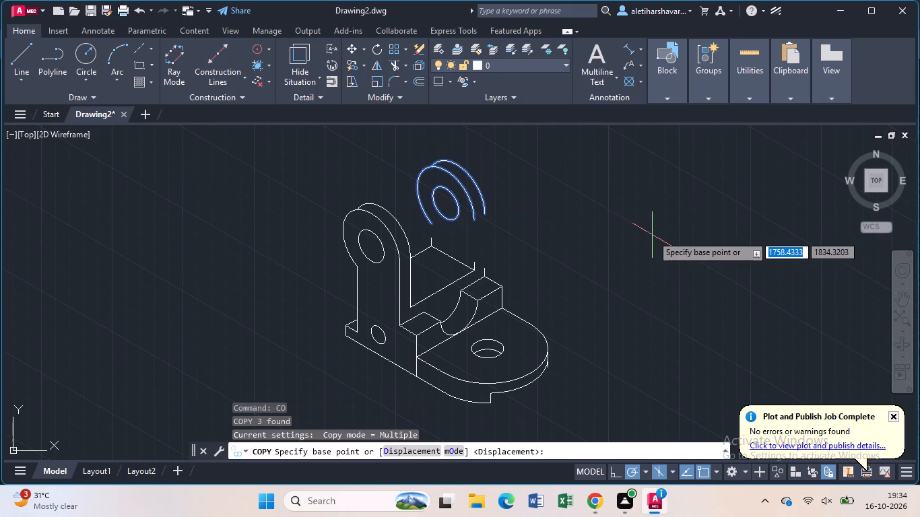
click(432, 221)
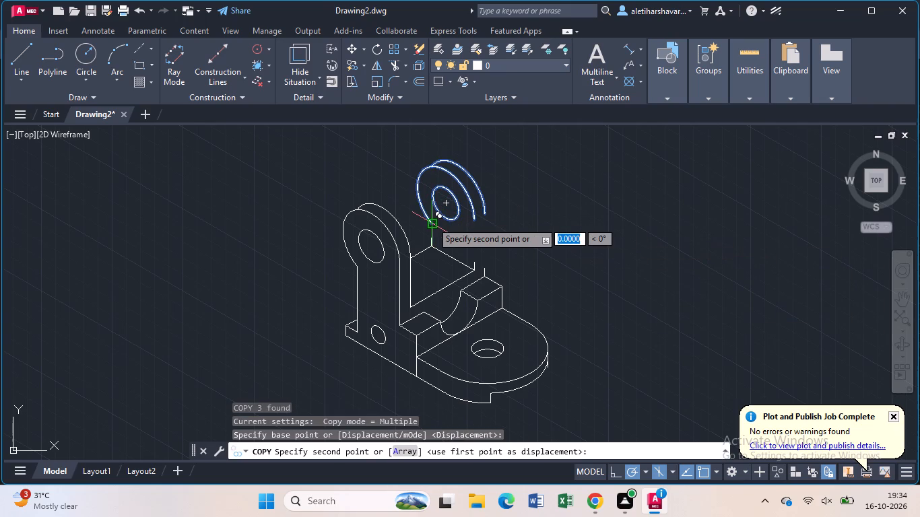
scroll(432, 226, up, 2)
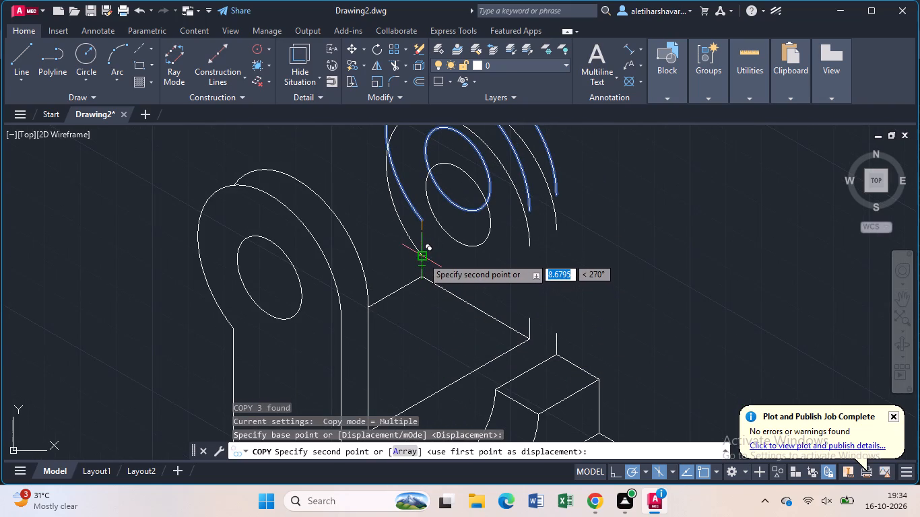
click(422, 257)
key(Escape)
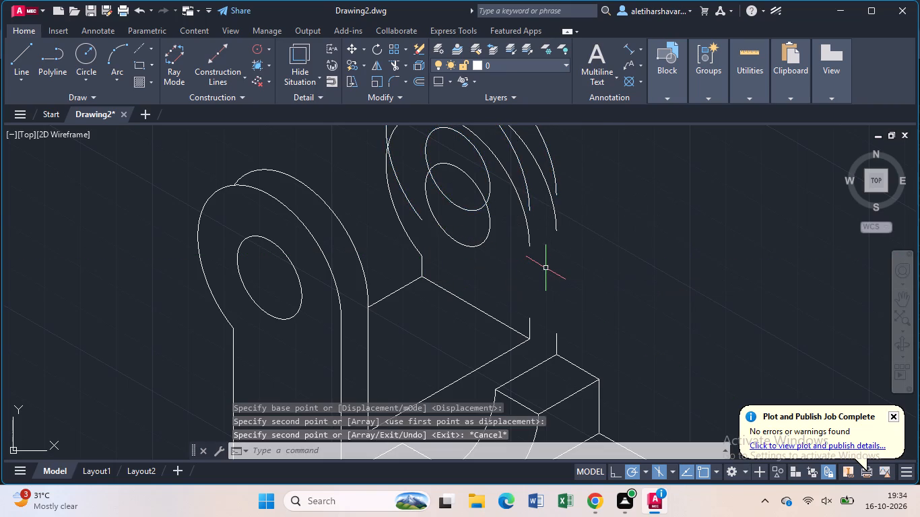
Delete the rear upright's original, higher head arcs and hole.
scroll(551, 273, down, 2)
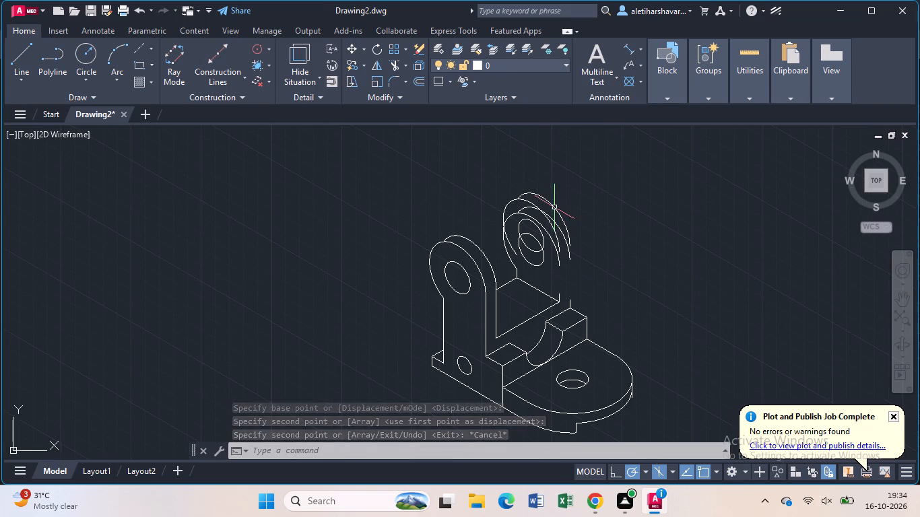
click(555, 206)
click(531, 200)
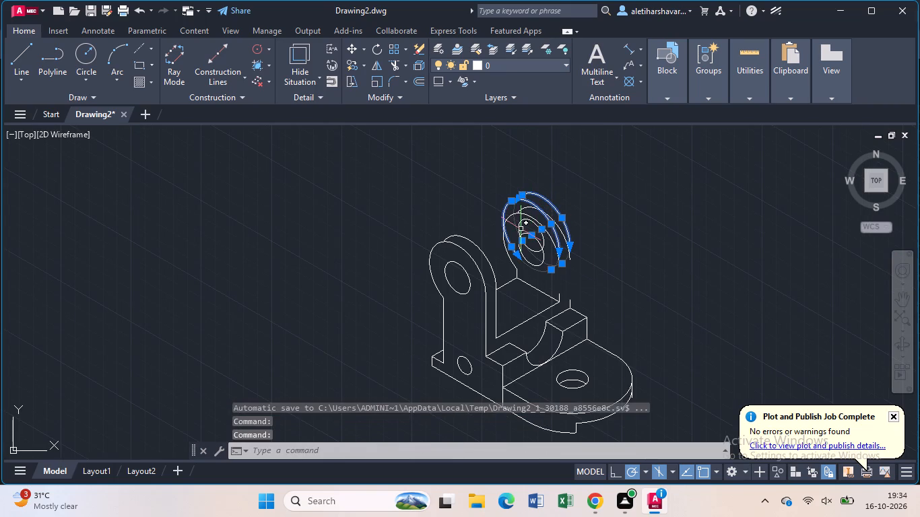
click(520, 226)
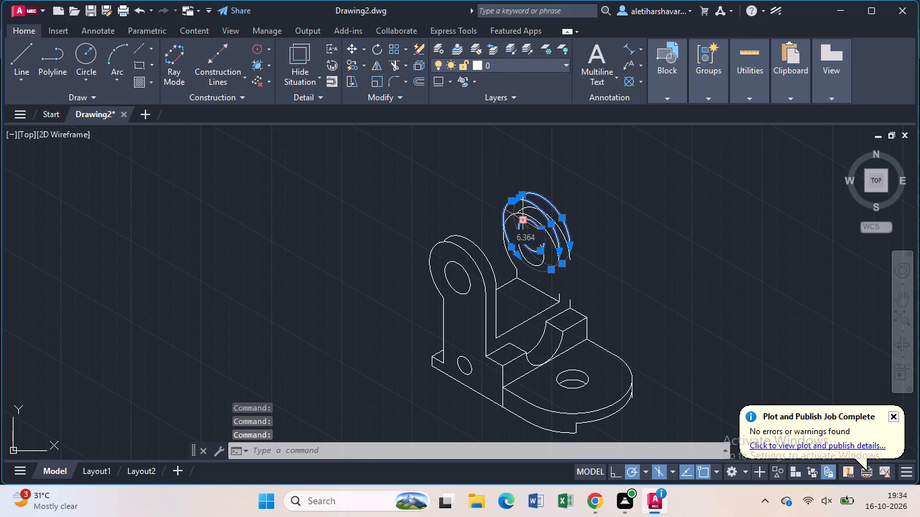
key(Delete)
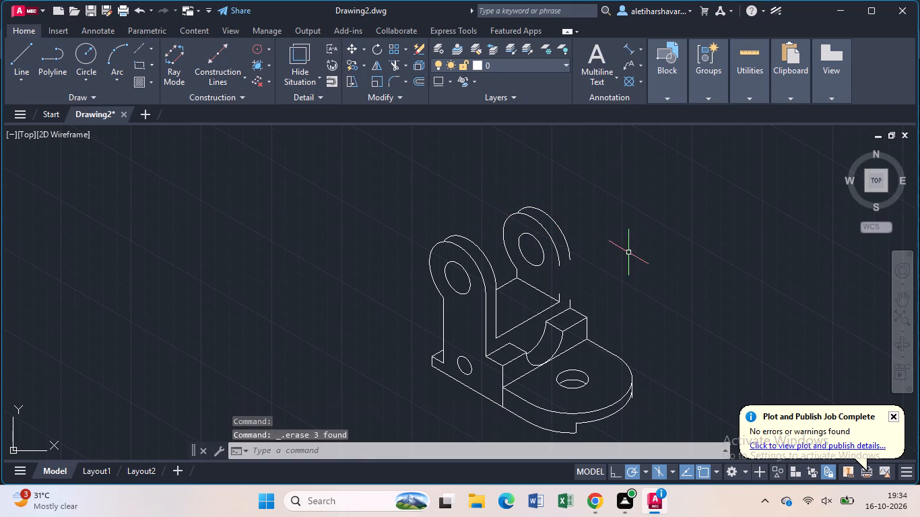
Extend the rear upright's two short inner-side verticals up to the ends of the lowered head arcs.
key(e)
key(x)
key(Return)
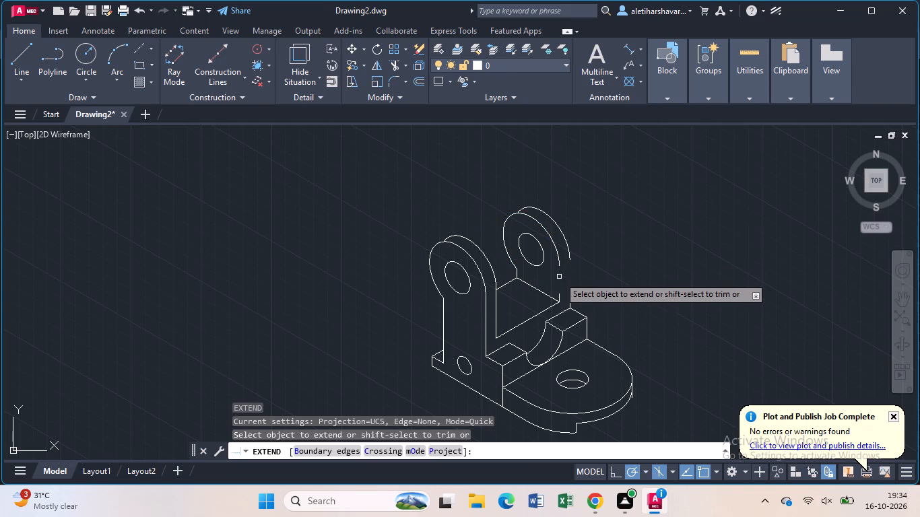
click(558, 294)
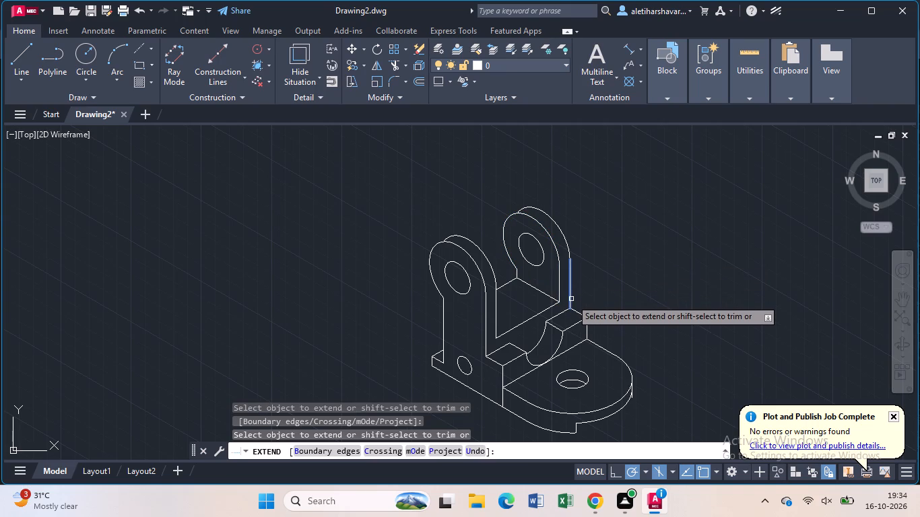
click(571, 300)
key(Escape)
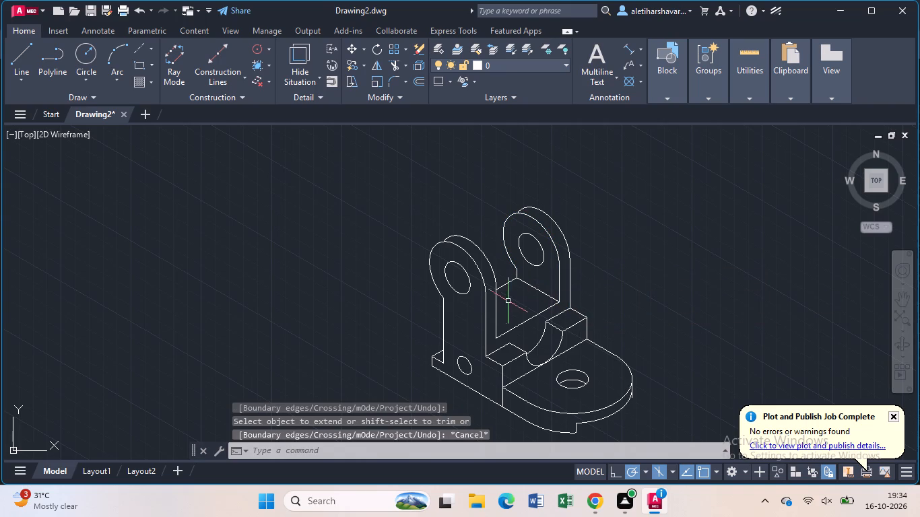
Delete the front upright's two rounded head arcs and its head hole.
click(500, 272)
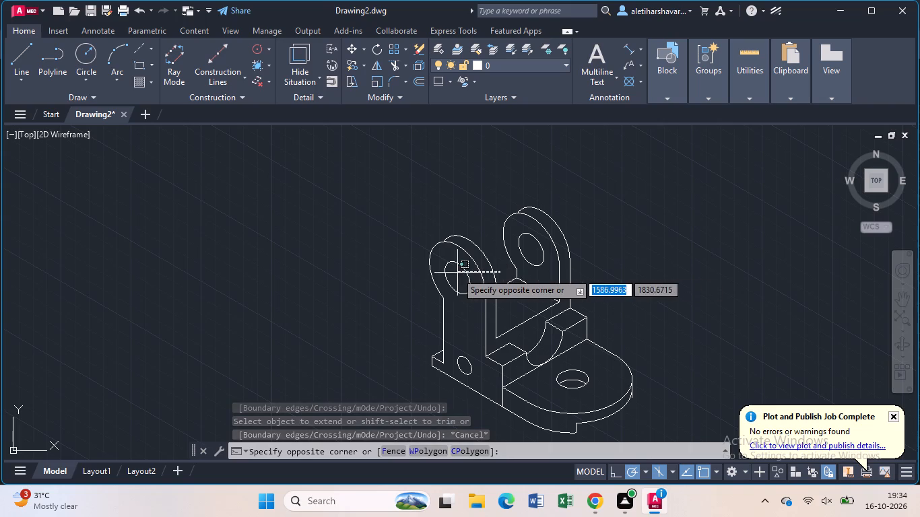
click(412, 283)
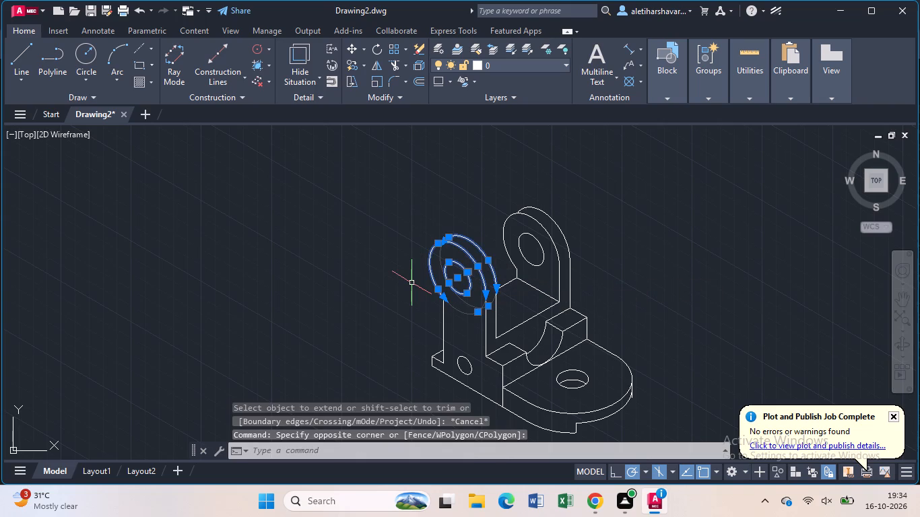
key(Delete)
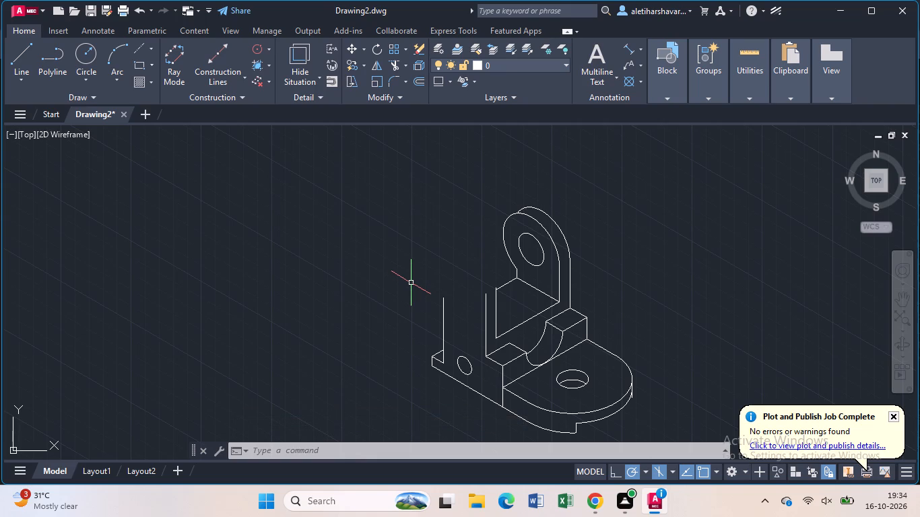
Draw a guide line about 67 units long at 210° from the lower inner-side end of the rear upright's front head arc.
key(l)
key(Return)
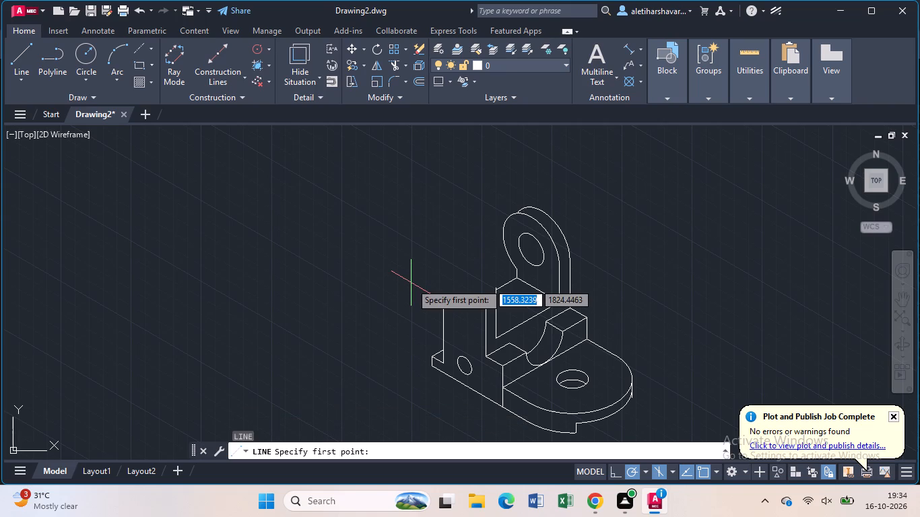
click(557, 263)
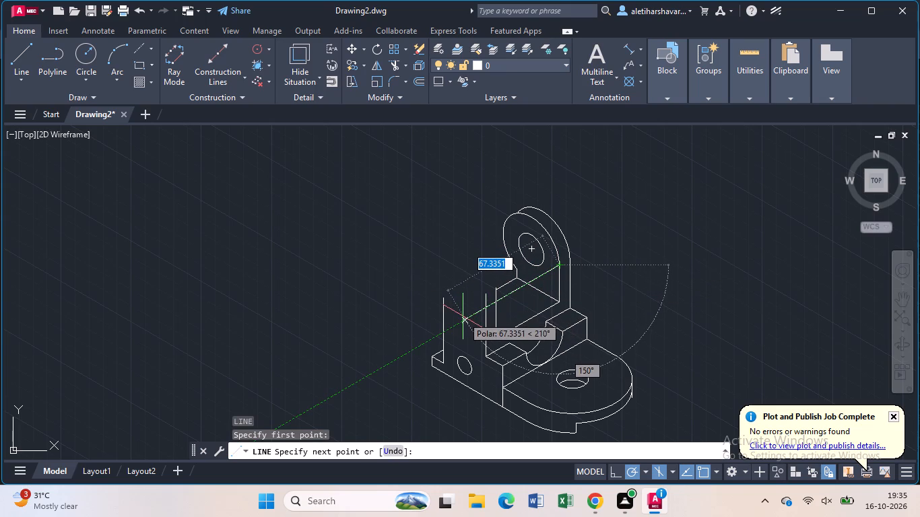
click(463, 316)
key(Escape)
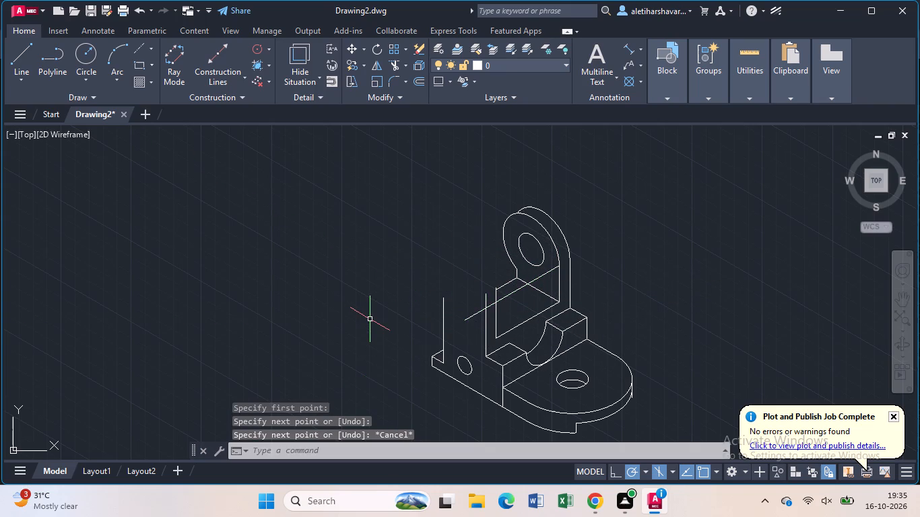
Trim the front upright's two inner-side verticals back to the sloping guide line, and trim away the guide line itself.
text(tr)
key(Return)
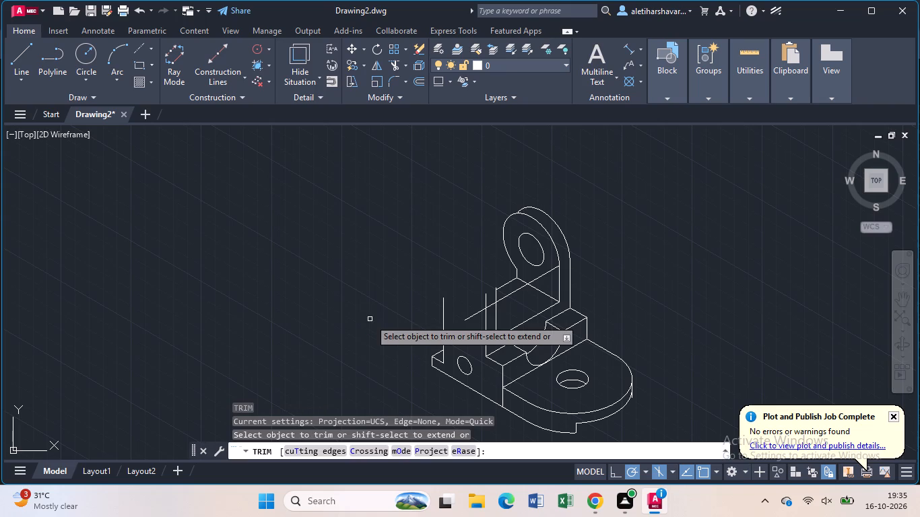
click(487, 298)
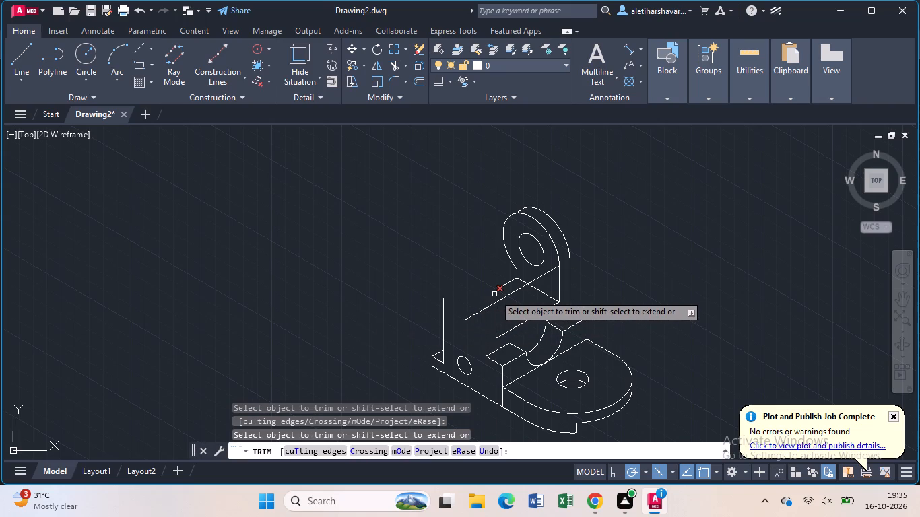
click(496, 294)
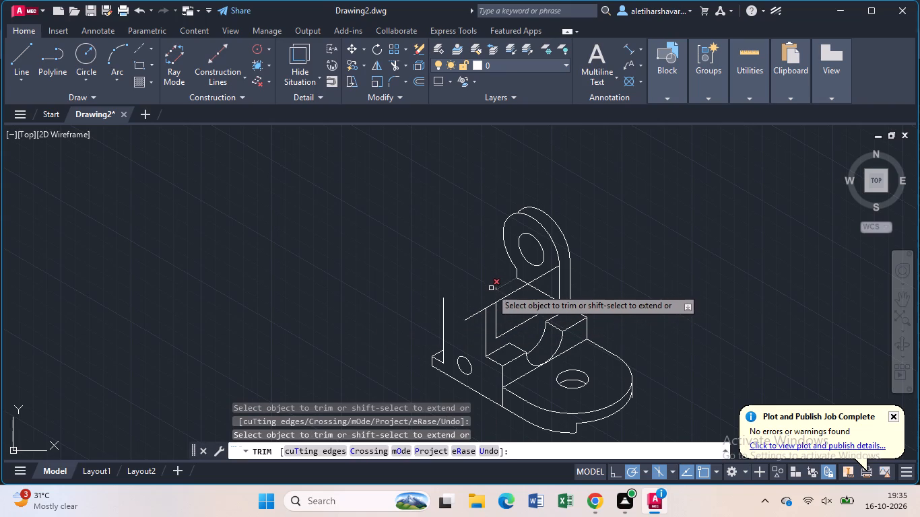
scroll(495, 285, up, 2)
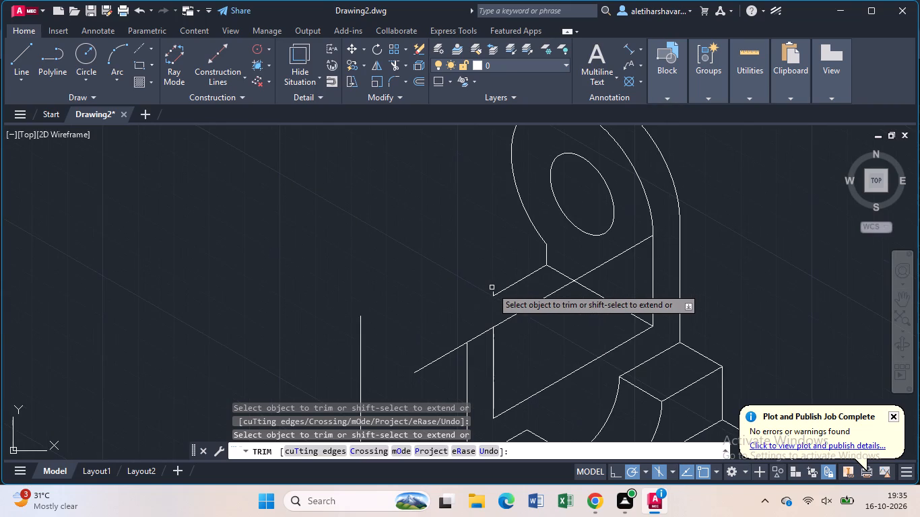
click(492, 291)
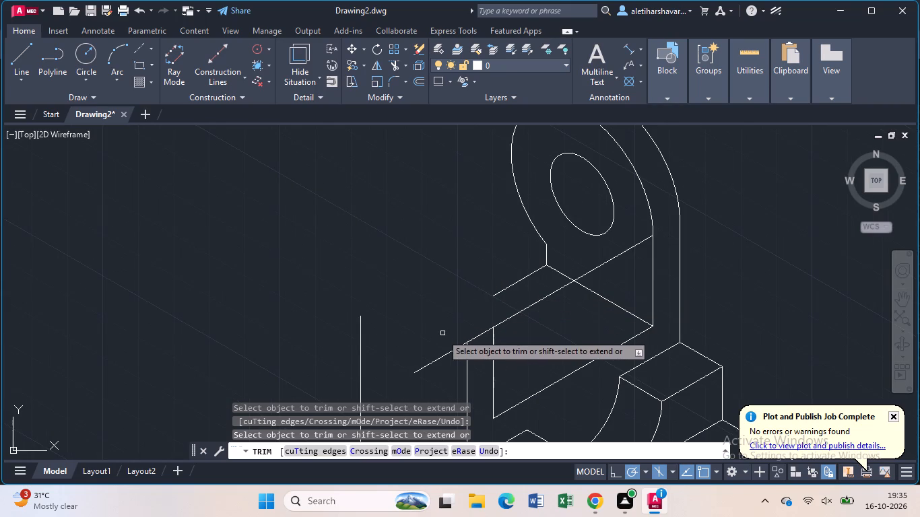
click(439, 357)
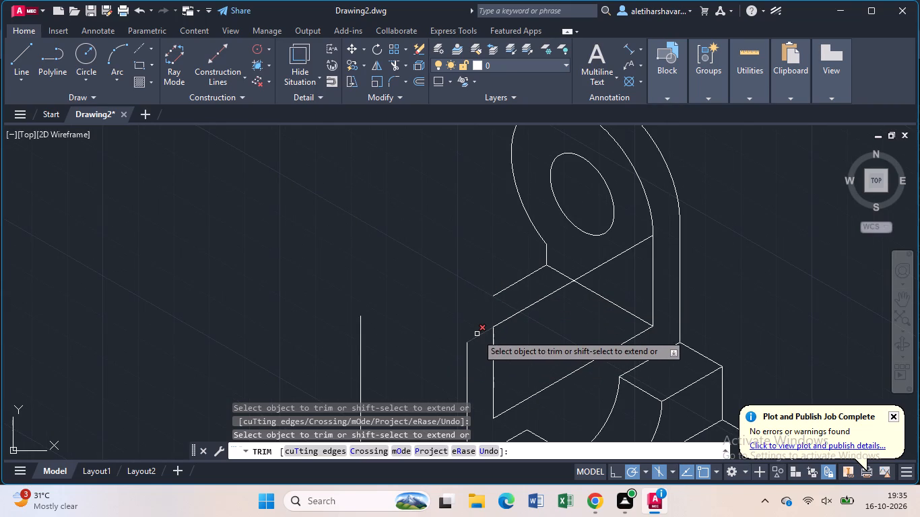
click(477, 334)
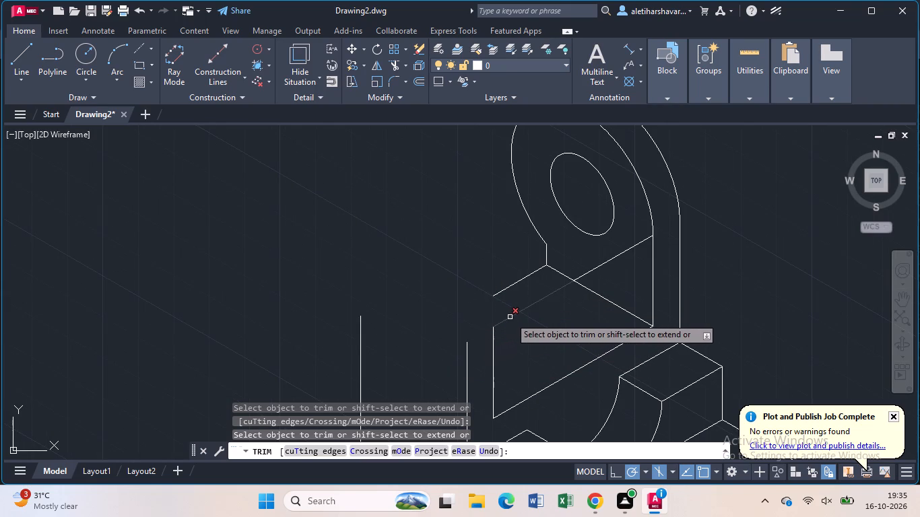
click(510, 317)
click(589, 270)
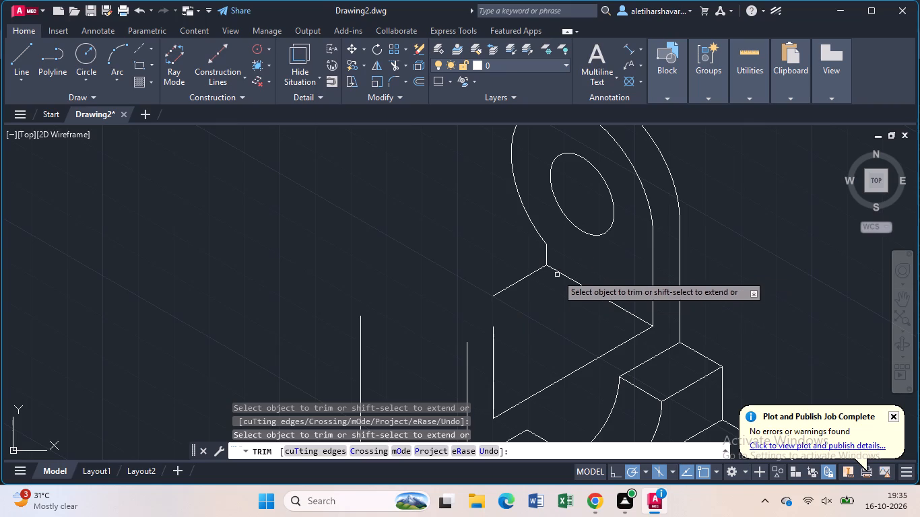
key(Escape)
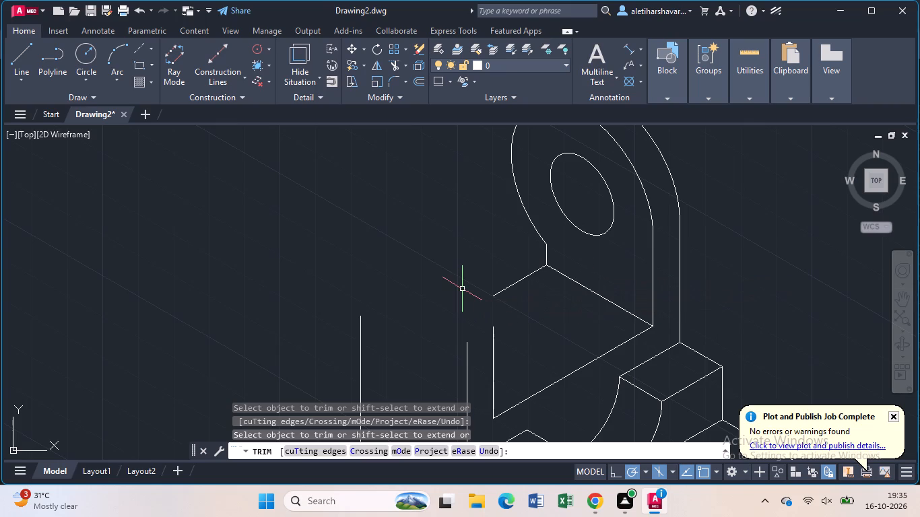
Copy the rear upright's two head arcs and head hole 52.5 units at 210° onto the front upright's inner-side vertical end.
scroll(465, 287, down, 2)
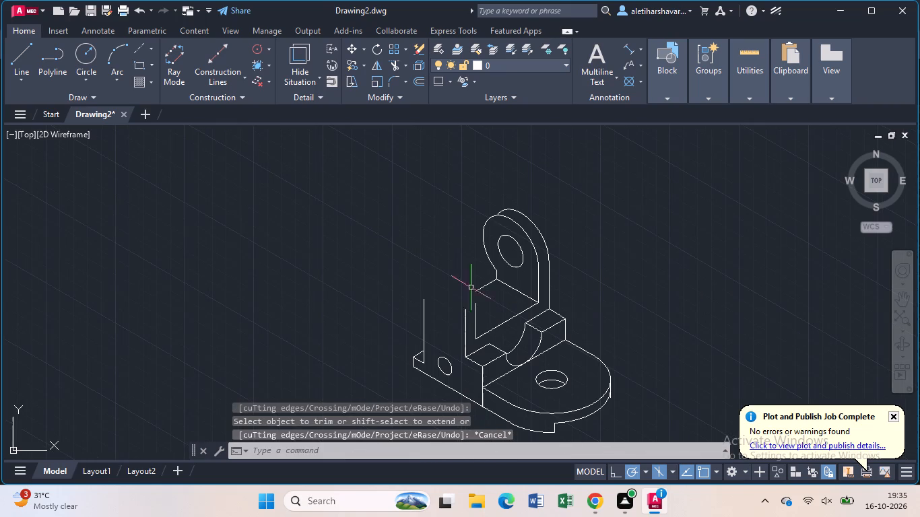
click(534, 250)
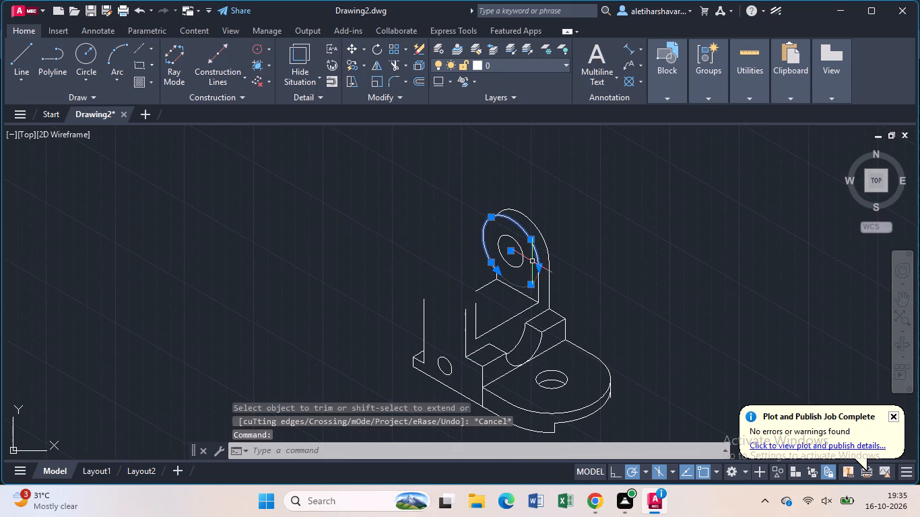
click(525, 263)
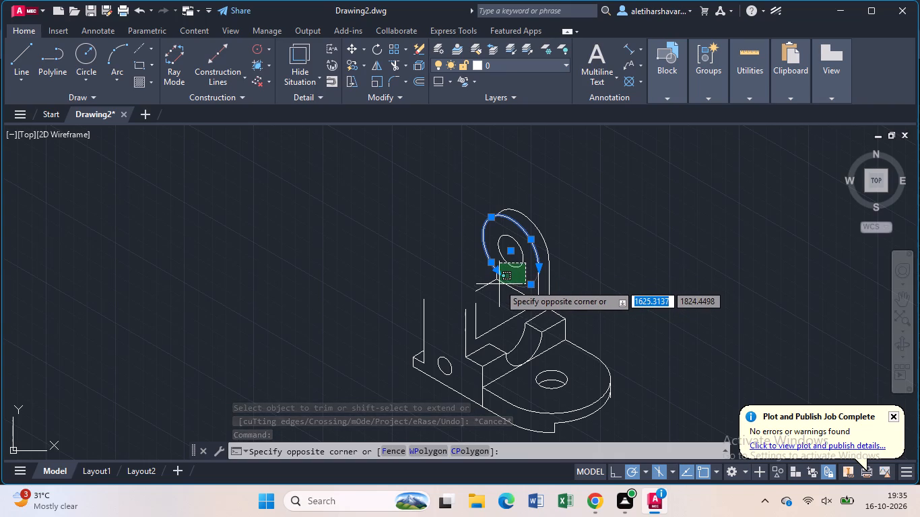
key(Escape)
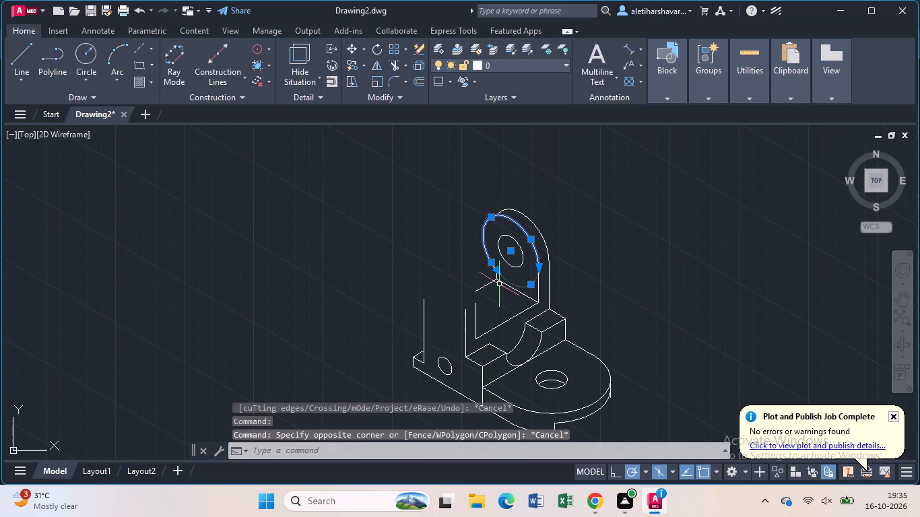
click(540, 231)
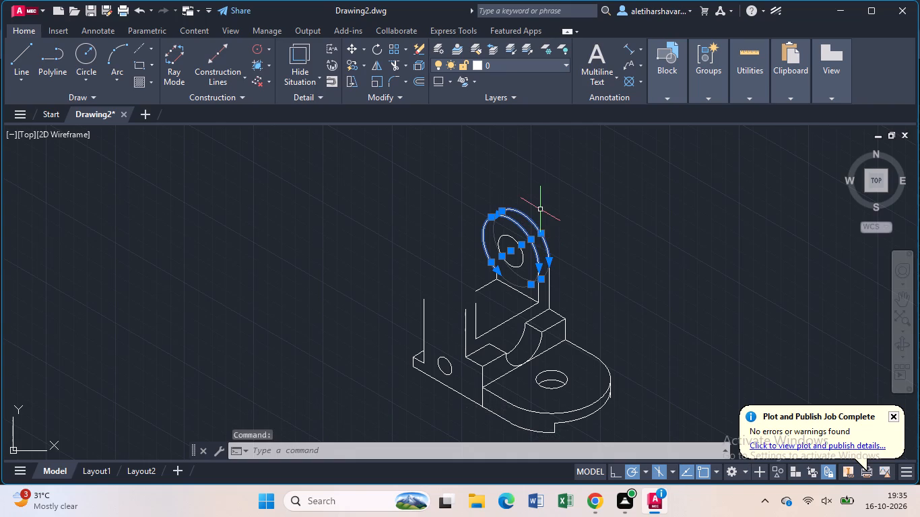
click(513, 240)
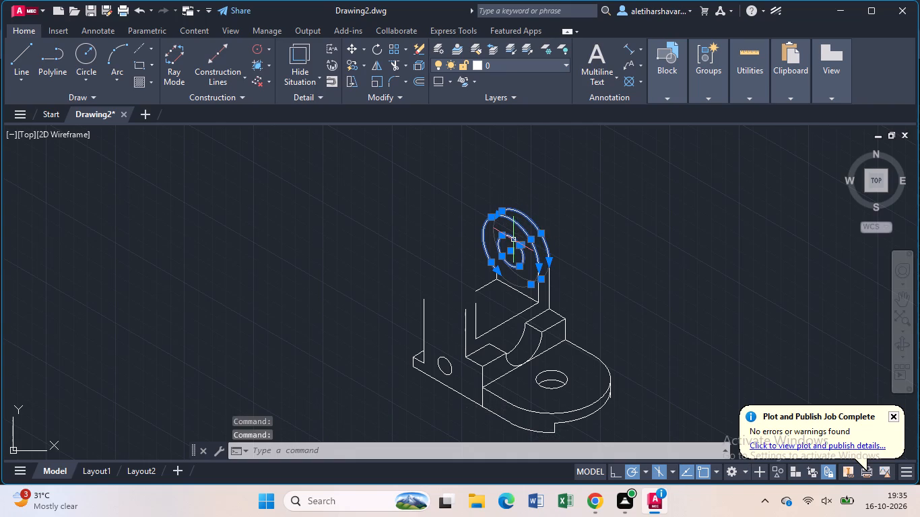
key(c)
key(o)
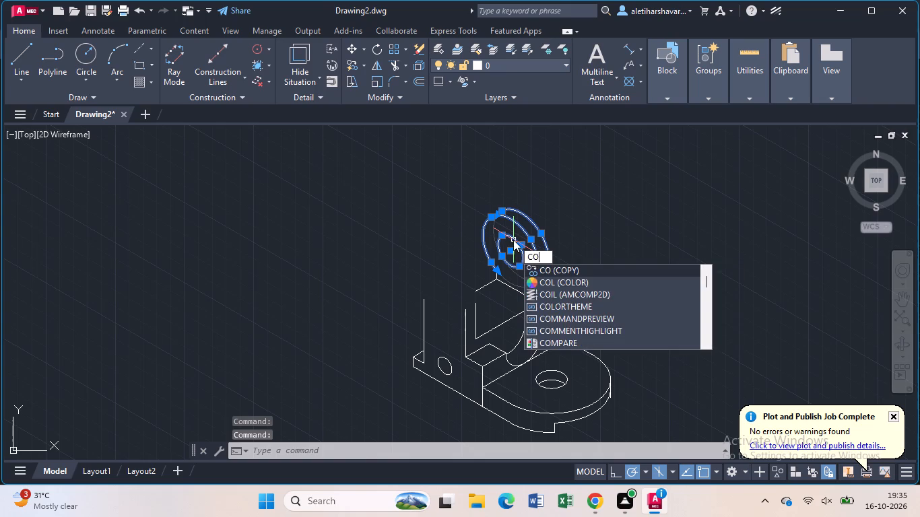
key(Return)
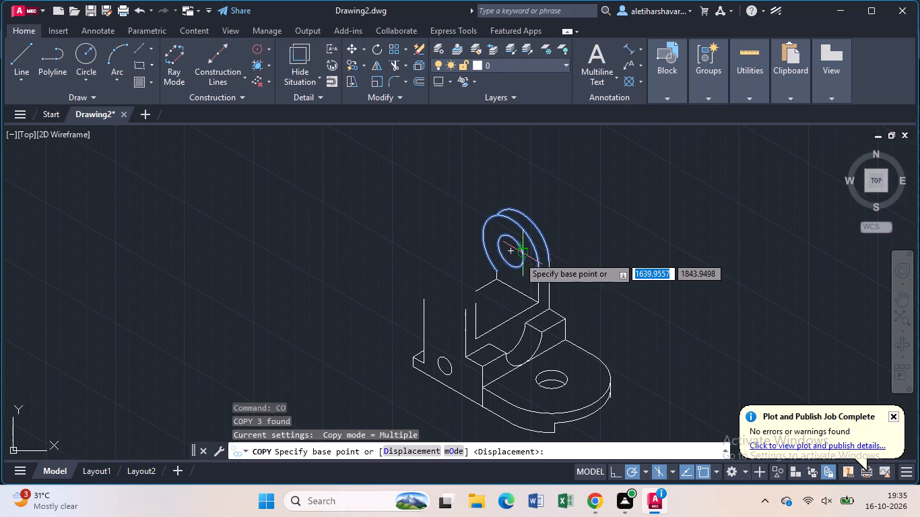
click(537, 268)
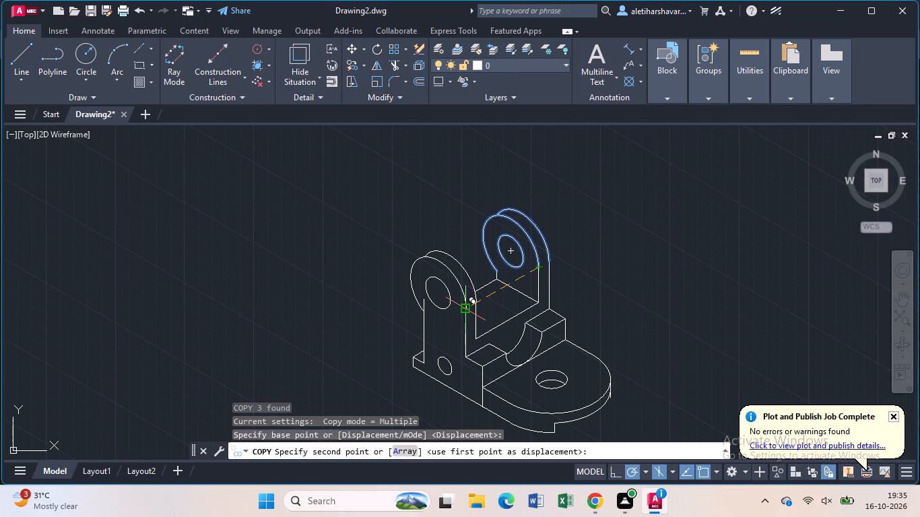
scroll(466, 305, up, 3)
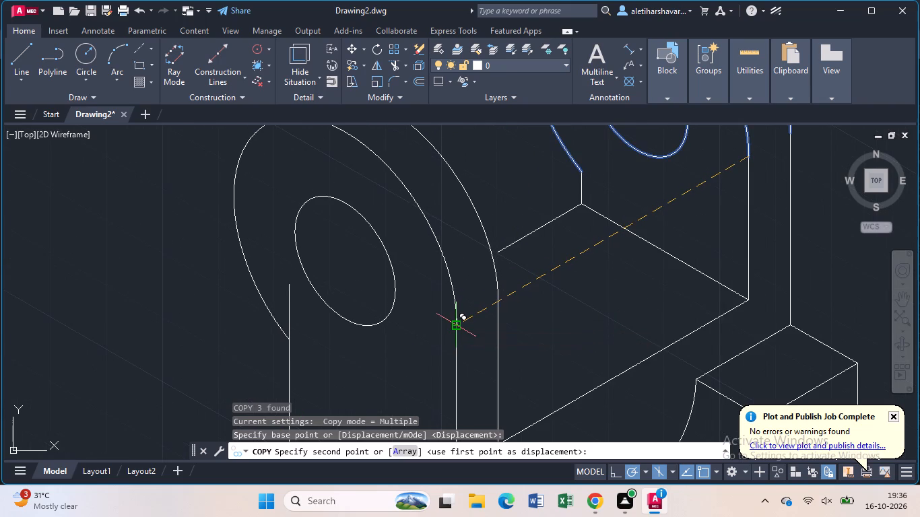
scroll(456, 324, up, 3)
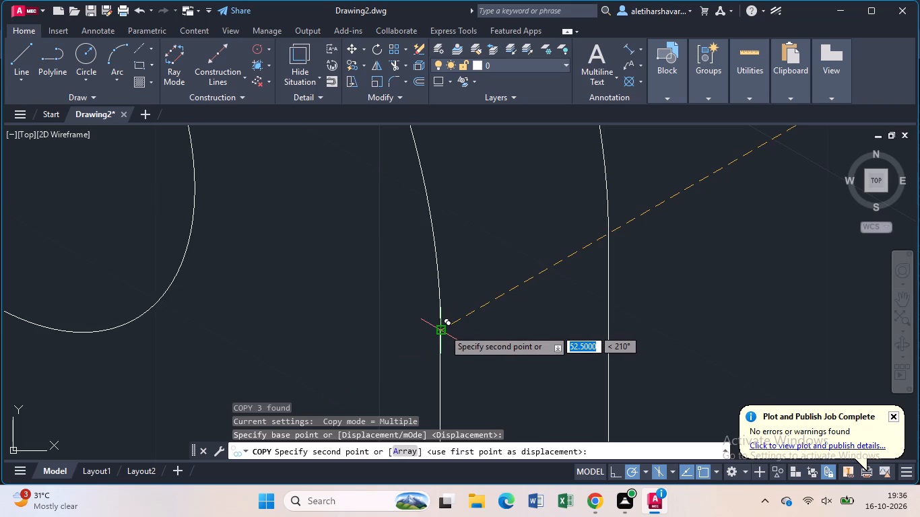
scroll(444, 329, up, 5)
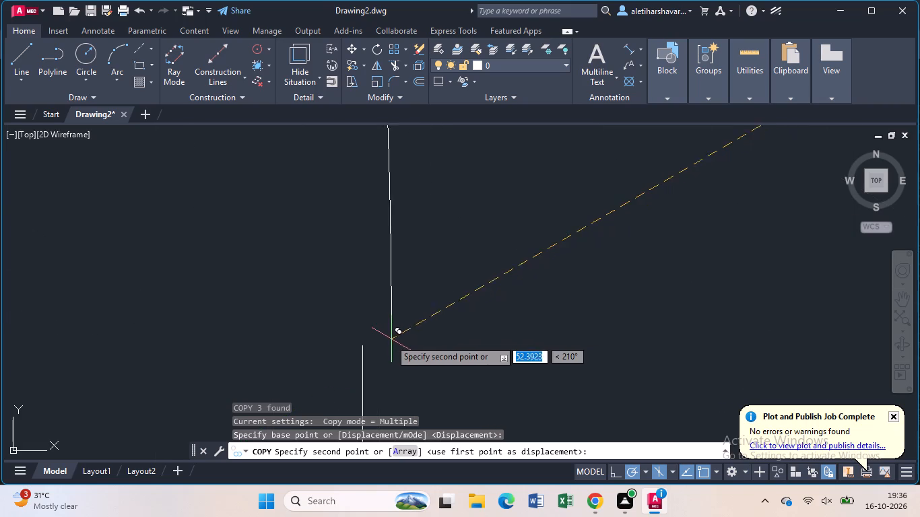
click(359, 343)
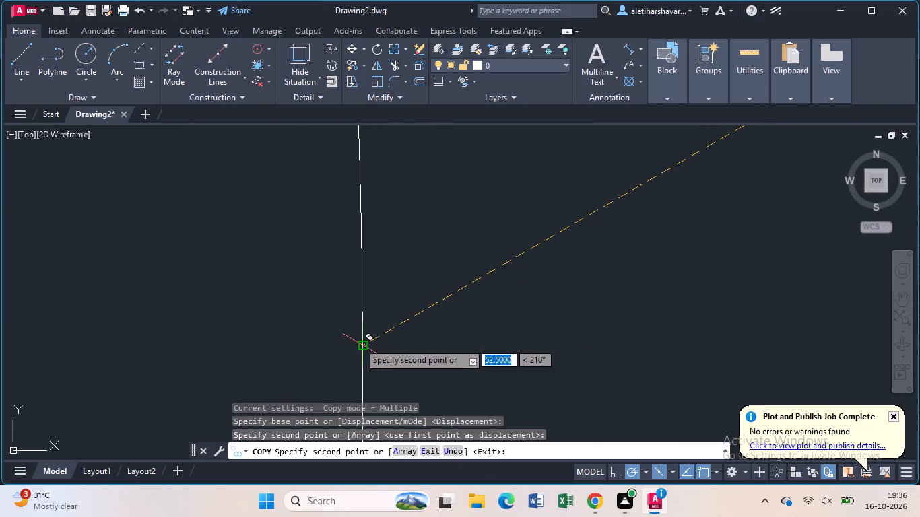
scroll(405, 333, down, 6)
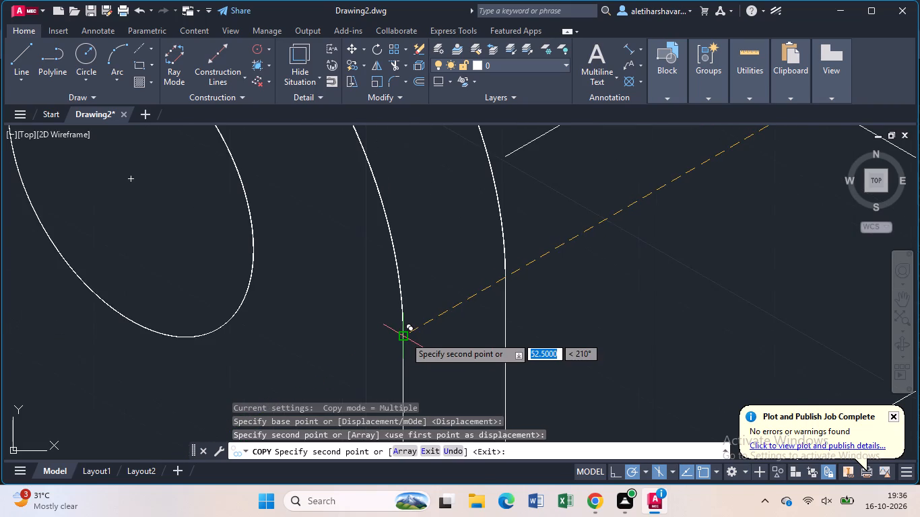
scroll(405, 337, down, 3)
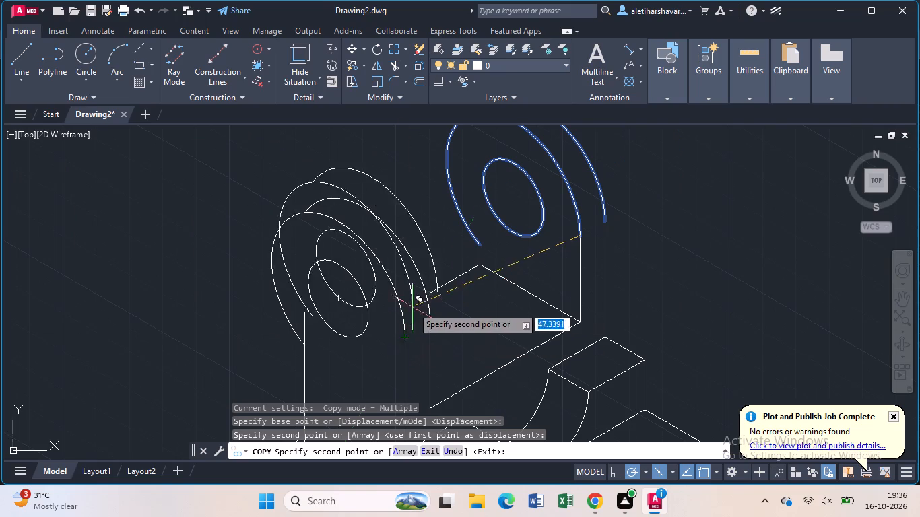
key(Escape)
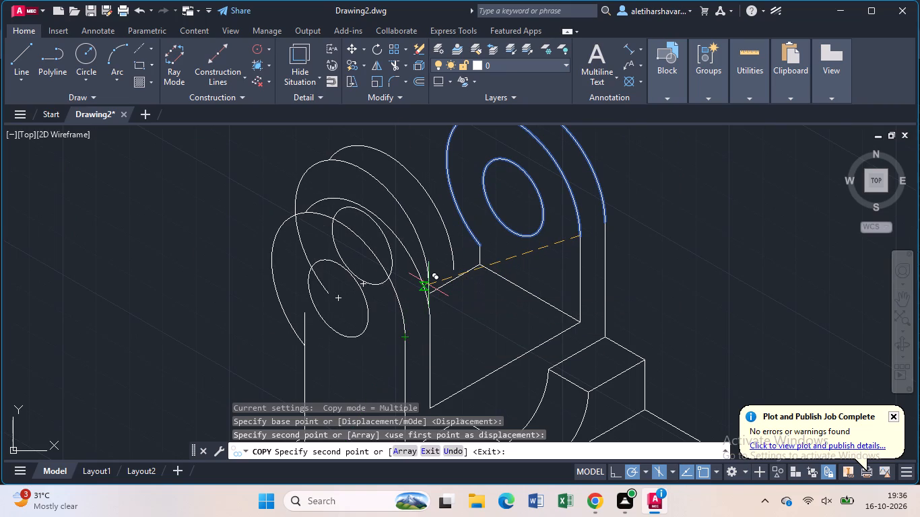
scroll(409, 217, down, 1)
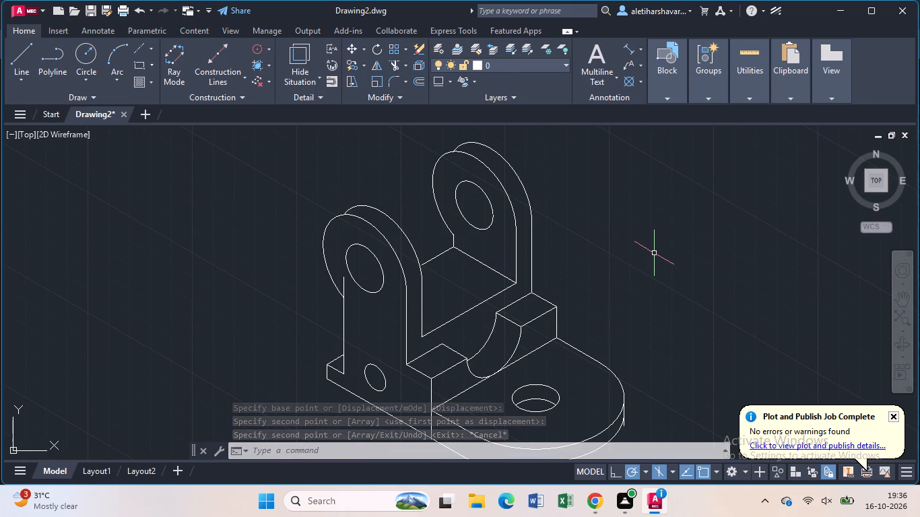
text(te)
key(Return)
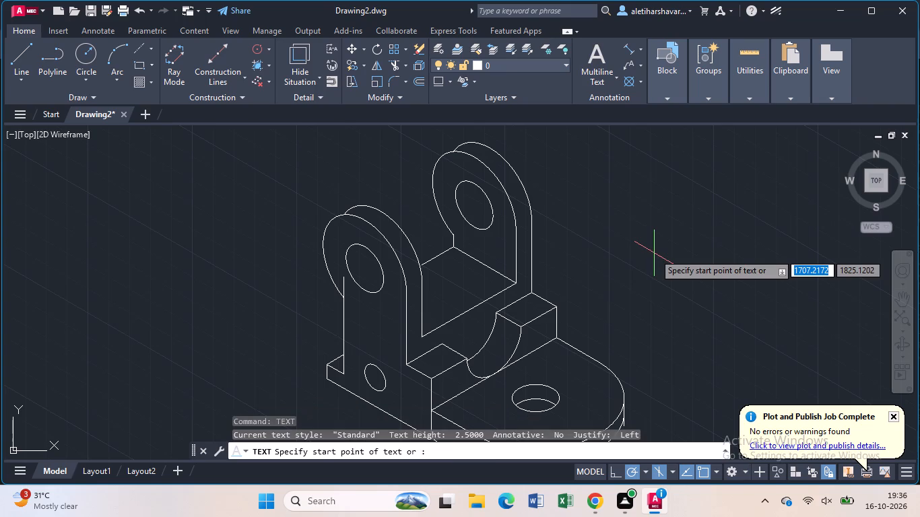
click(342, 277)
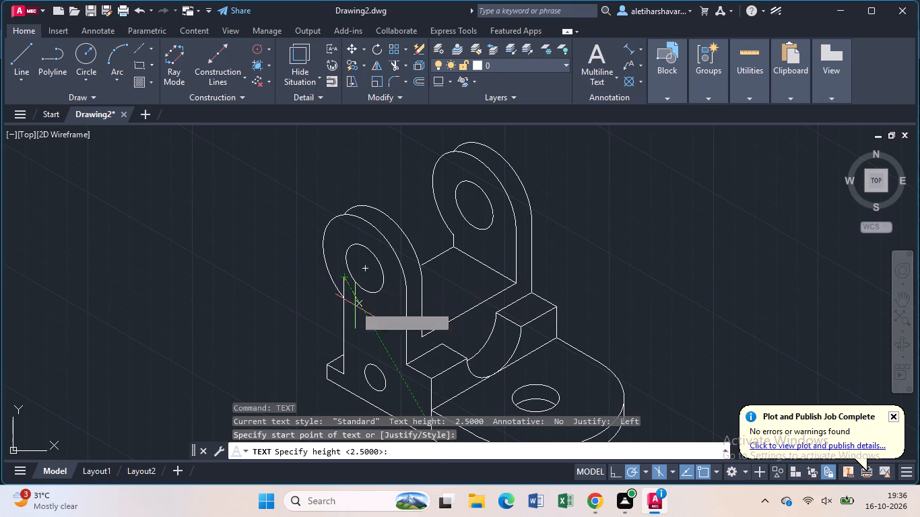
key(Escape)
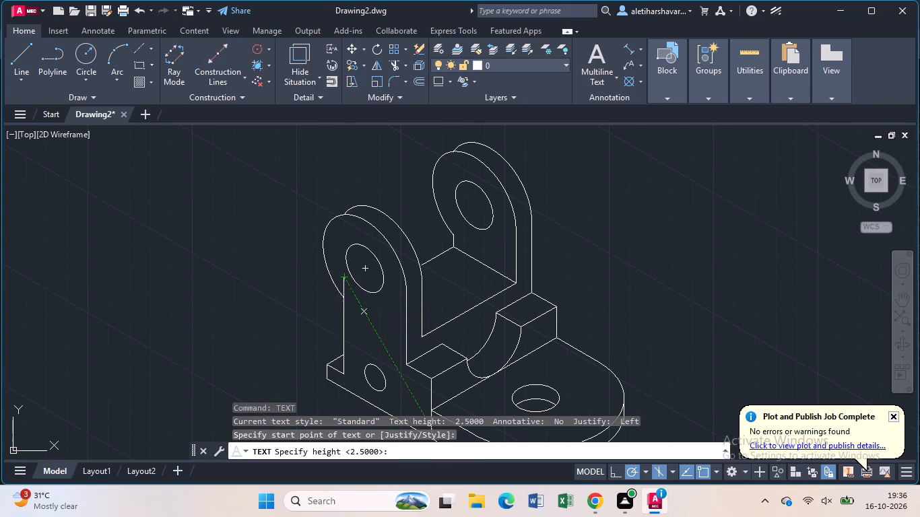
Trim the front upright's outer vertical at the copied head arc's end, and extend the sloping floor edge to the copied back arc.
text(tr)
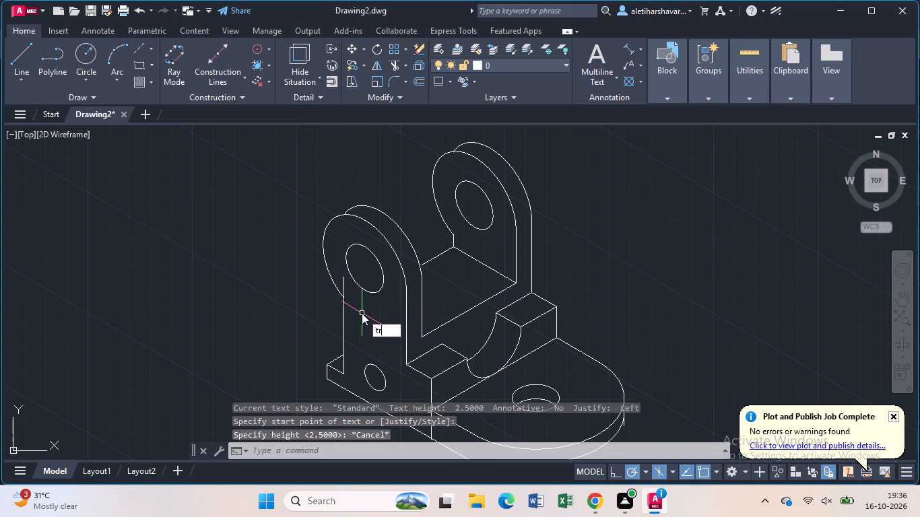
key(Return)
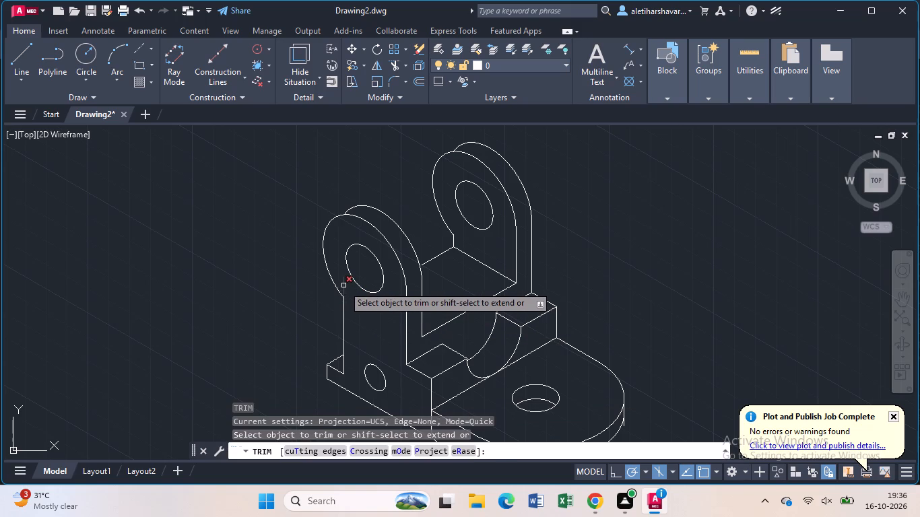
click(343, 285)
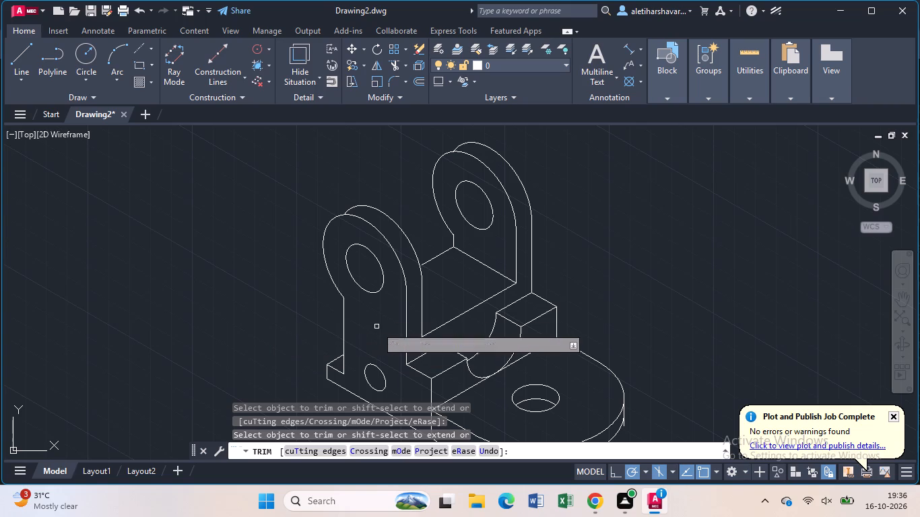
shift+click(432, 262)
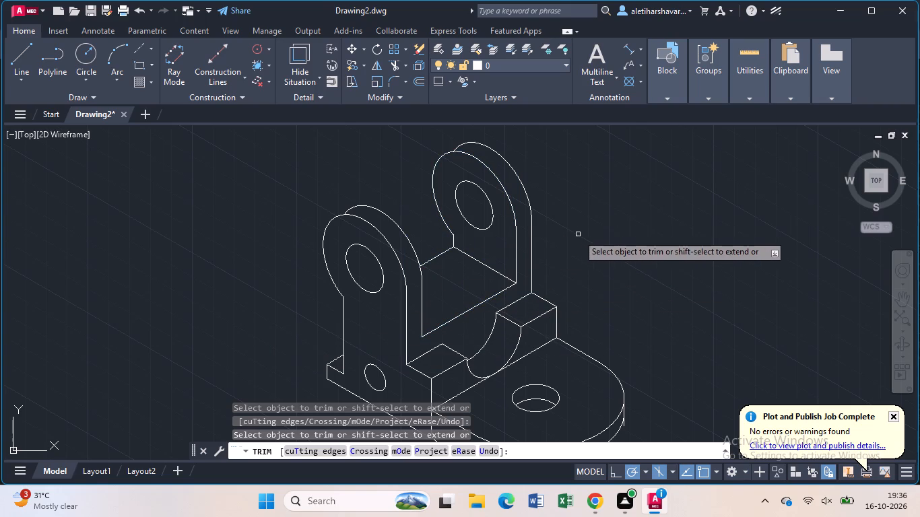
key(Escape)
Draw a line about 72 units long at 210° from the rear upright's back head arc, tangent across and past the front upright's head.
scroll(603, 256, down, 1)
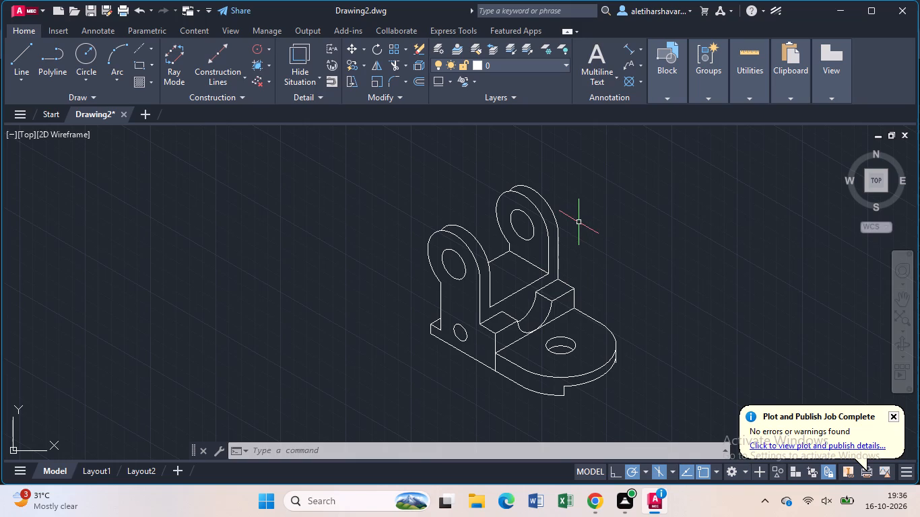
scroll(577, 221, up, 1)
key(l)
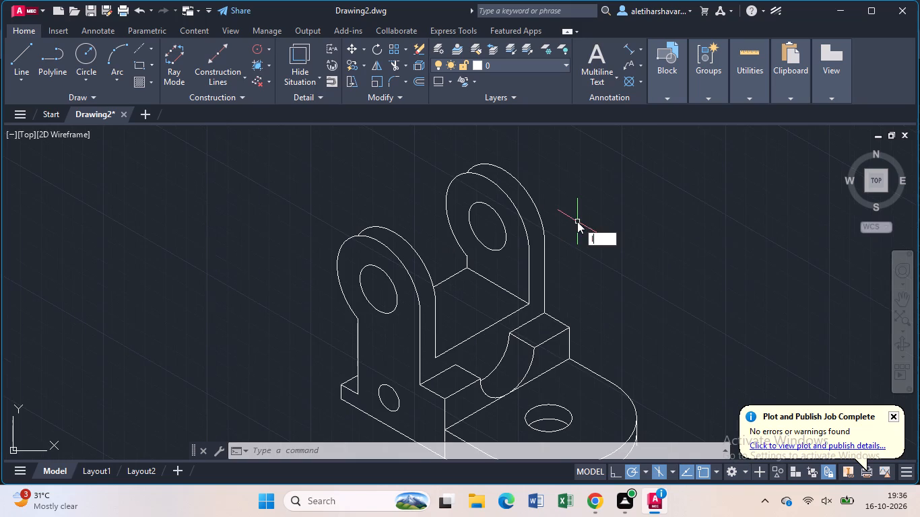
key(Return)
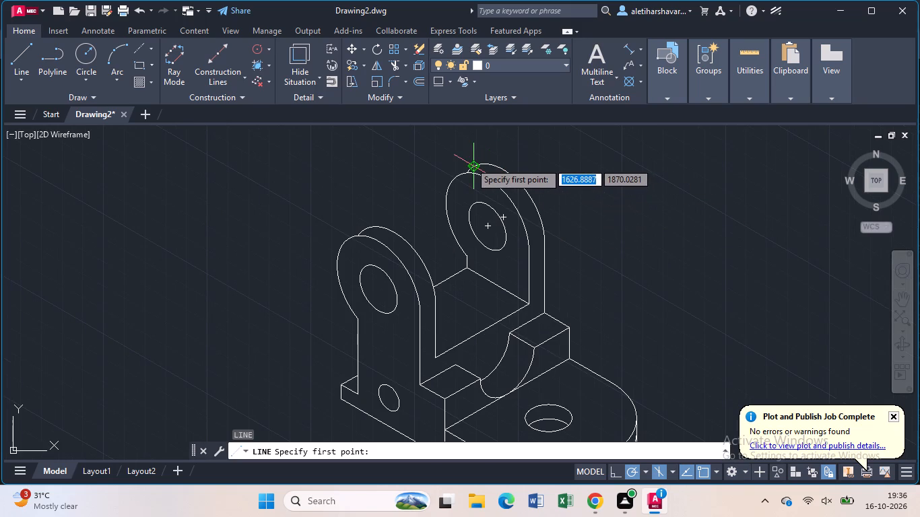
click(470, 162)
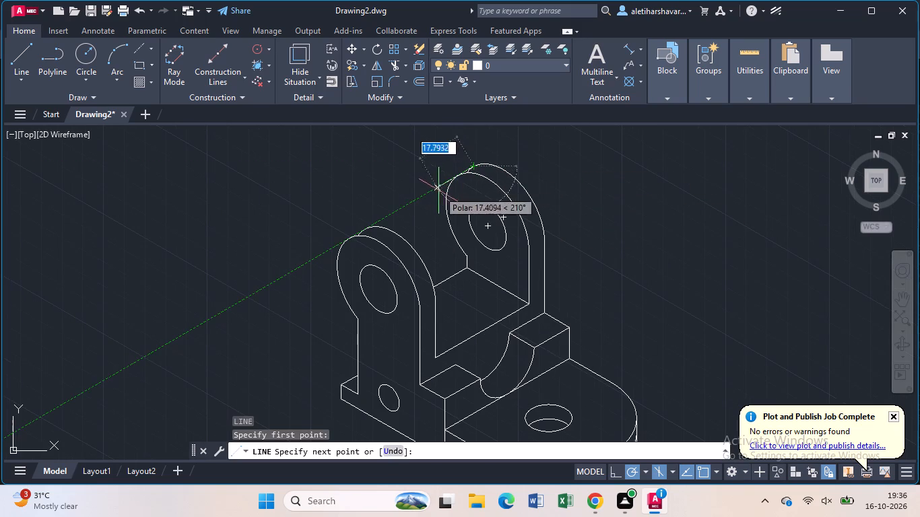
click(325, 254)
key(Escape)
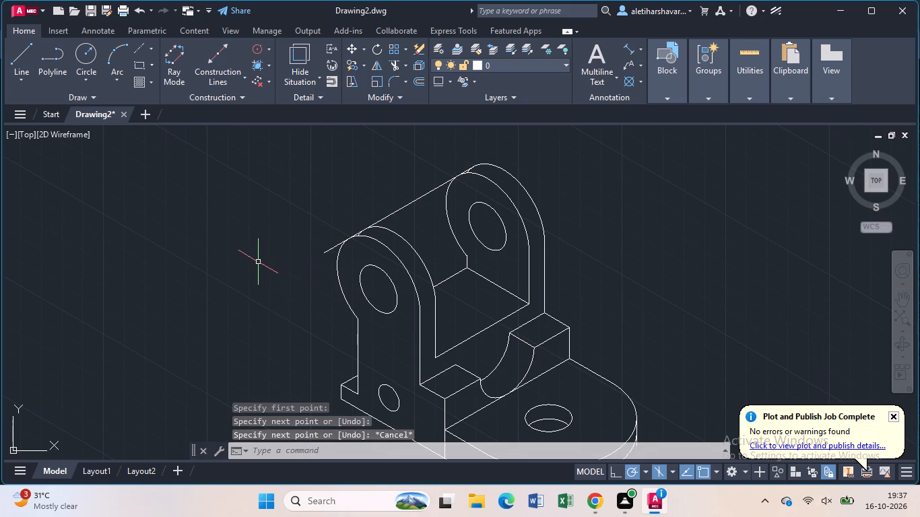
Trim the back arcs' hidden ends on both heads and the tangent line, keeping only the short edges across each head's thickness.
text(tr)
key(Return)
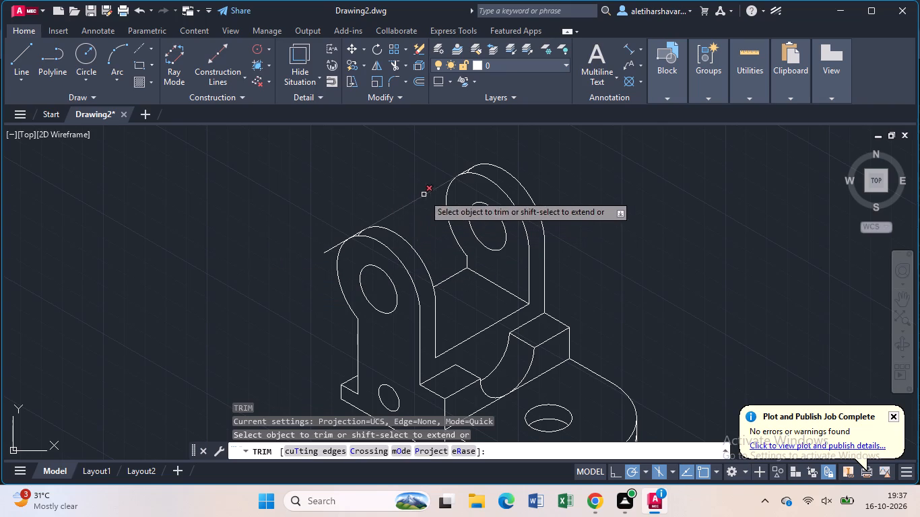
scroll(467, 172, up, 2)
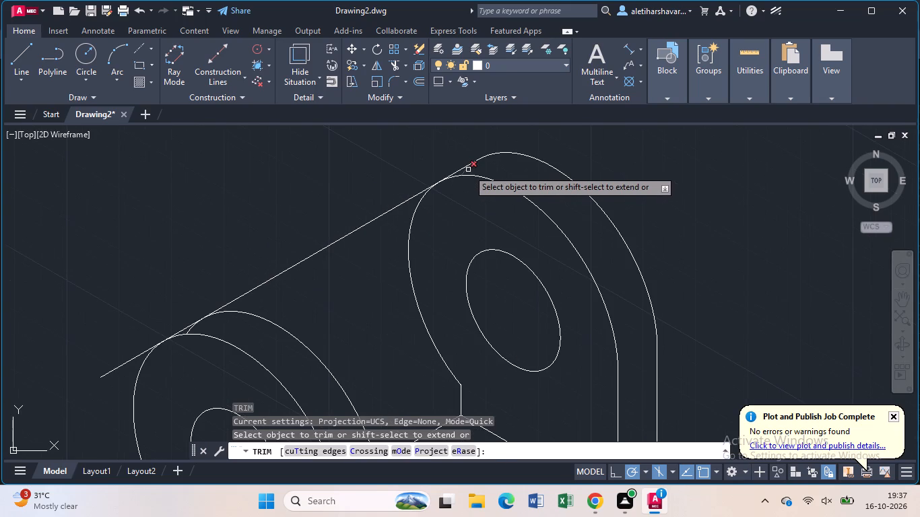
click(468, 170)
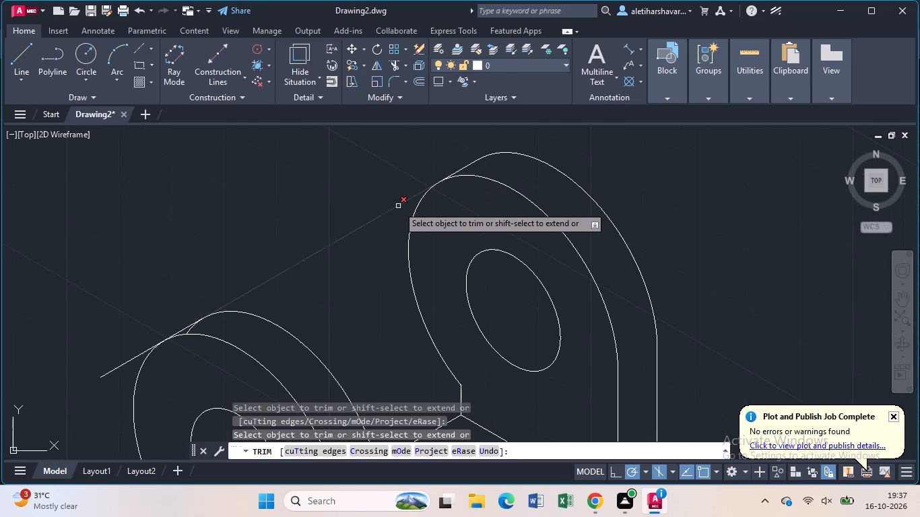
click(398, 206)
scroll(398, 206, down, 2)
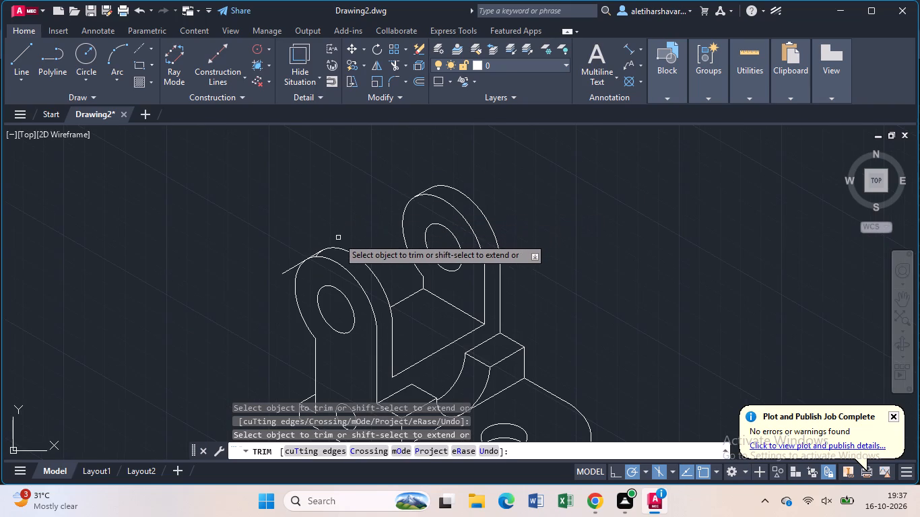
scroll(338, 238, up, 3)
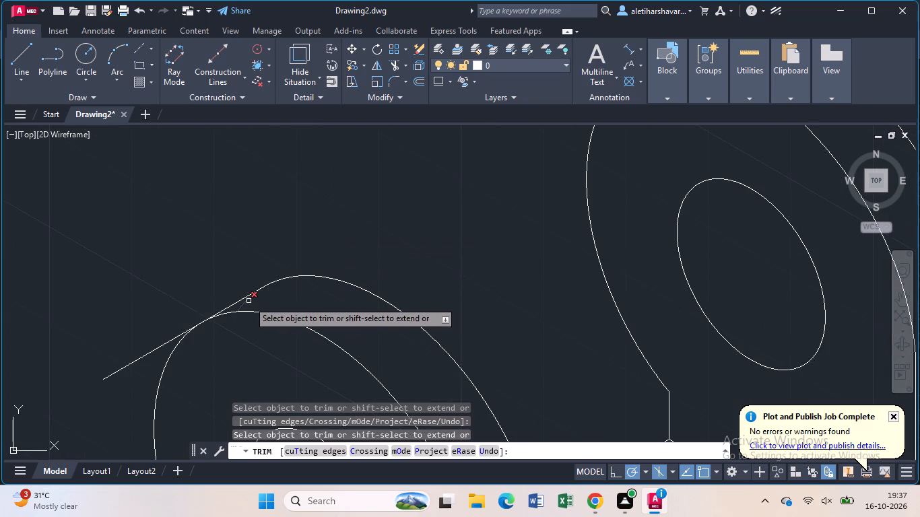
click(249, 301)
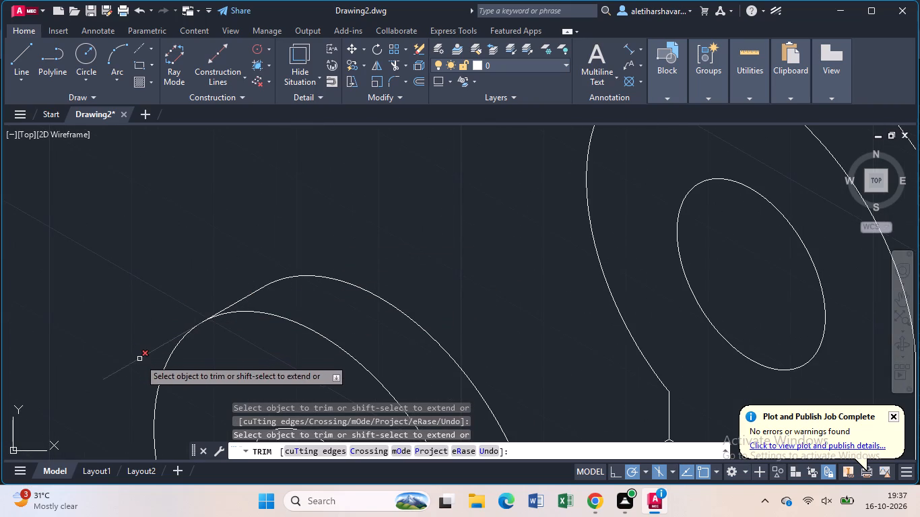
click(139, 359)
scroll(139, 354, down, 3)
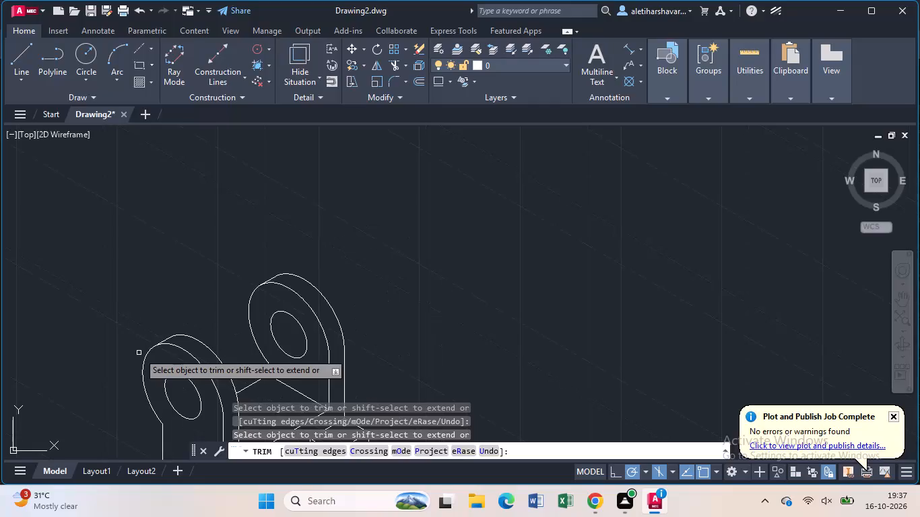
key(Escape)
middle_drag(195, 352, 275, 214)
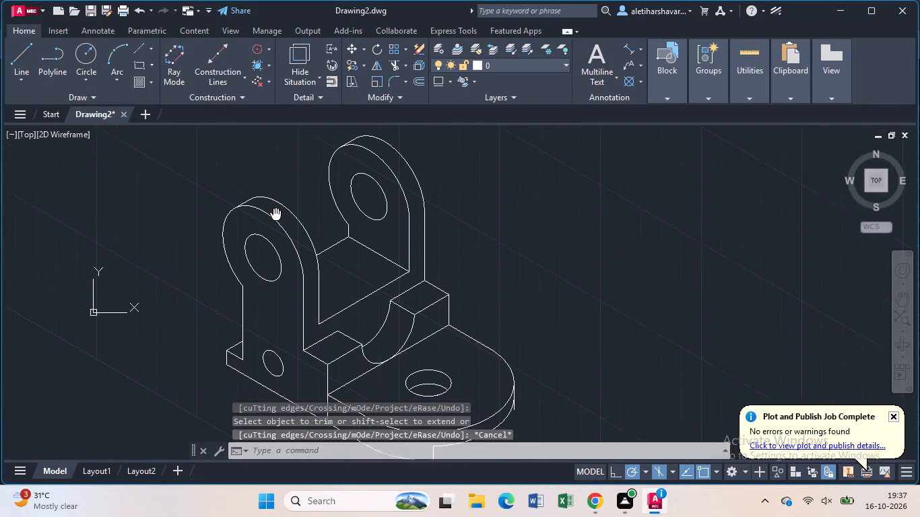
middle_drag(275, 214, 280, 203)
scroll(649, 355, down, 1)
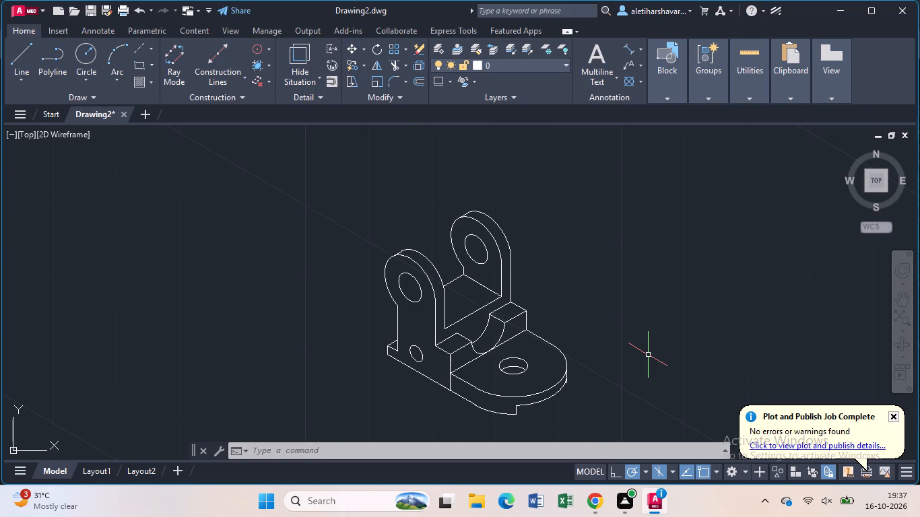
key(Escape)
Add an aligned dimension to the outer top edge of the raised block beside the rear upright.
click(630, 45)
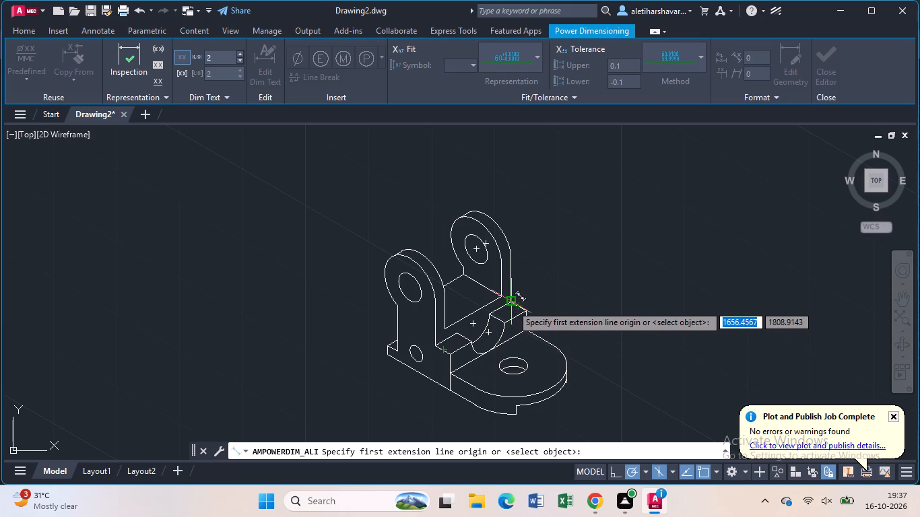
scroll(508, 296, up, 2)
click(513, 316)
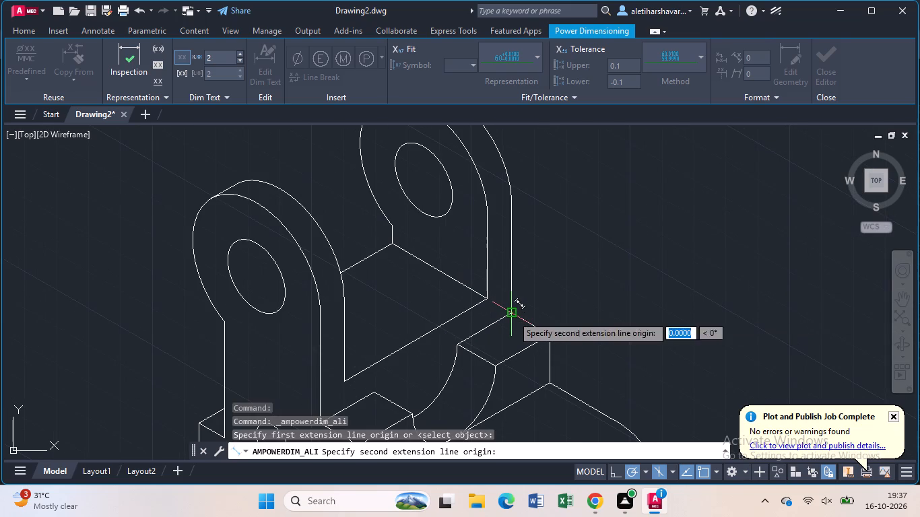
click(547, 335)
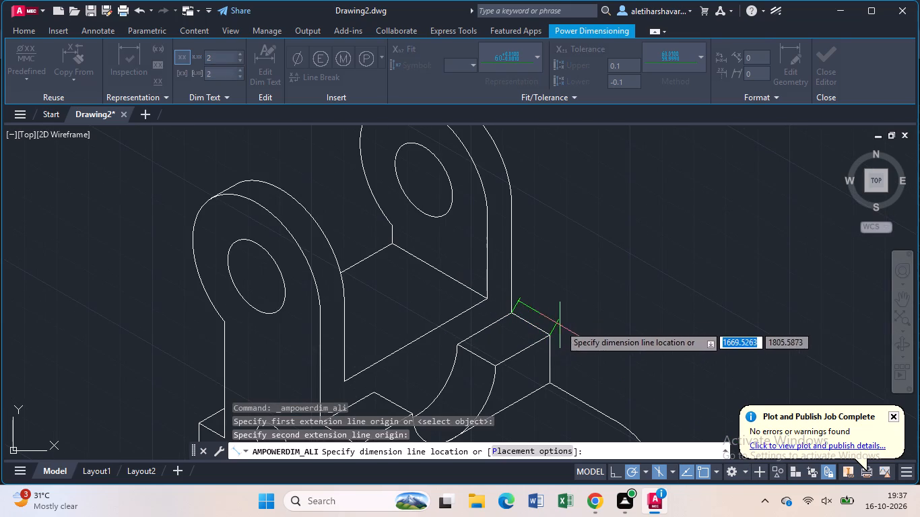
click(560, 324)
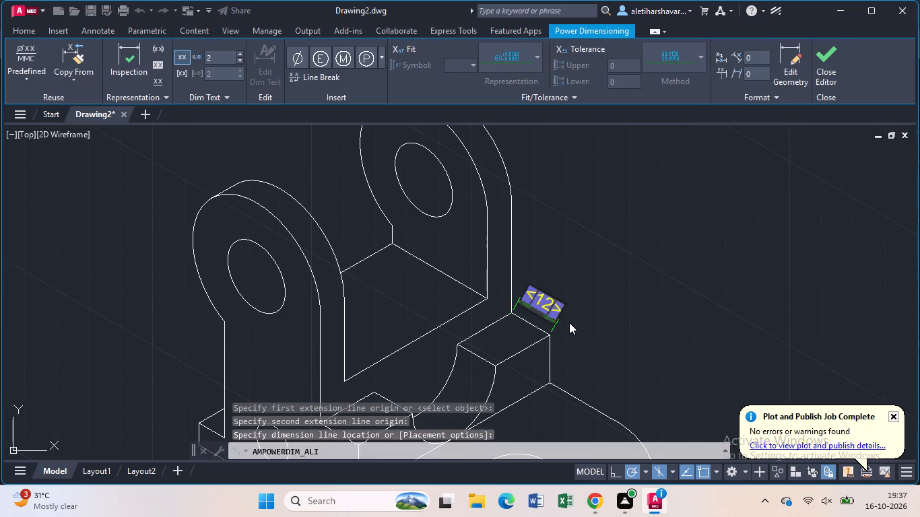
key(Return)
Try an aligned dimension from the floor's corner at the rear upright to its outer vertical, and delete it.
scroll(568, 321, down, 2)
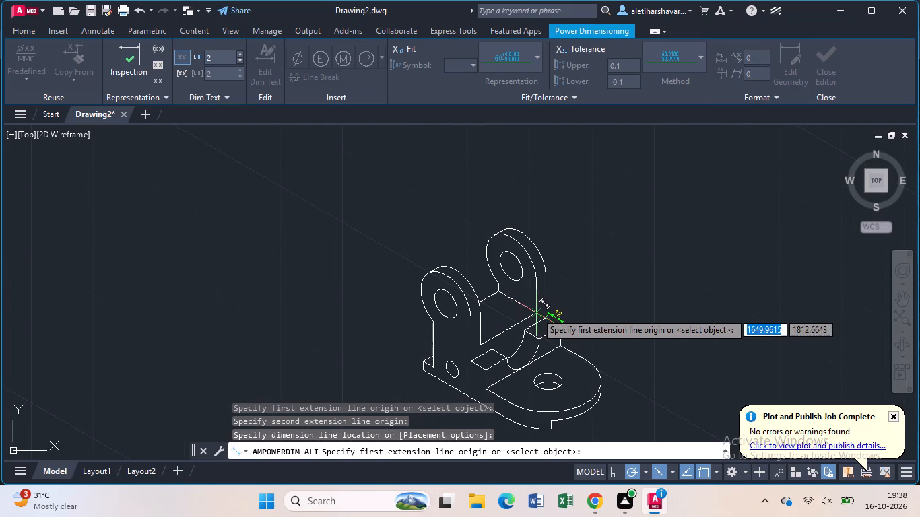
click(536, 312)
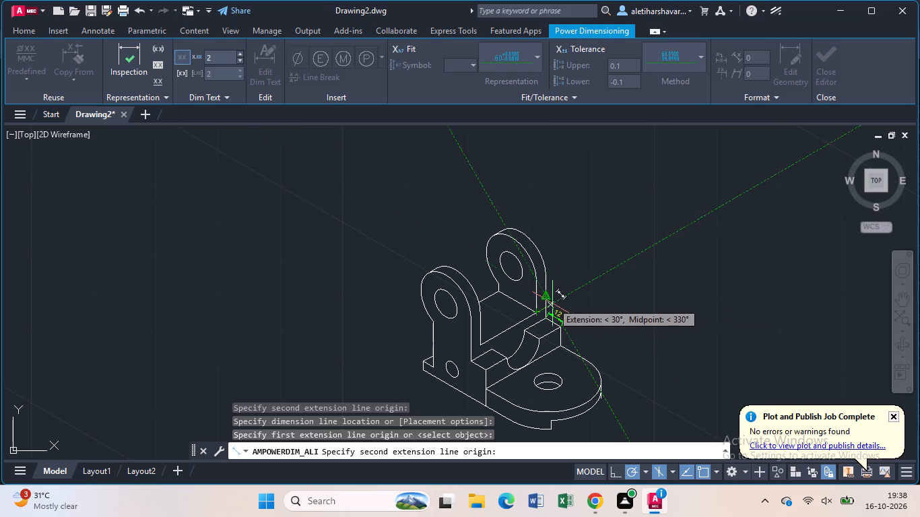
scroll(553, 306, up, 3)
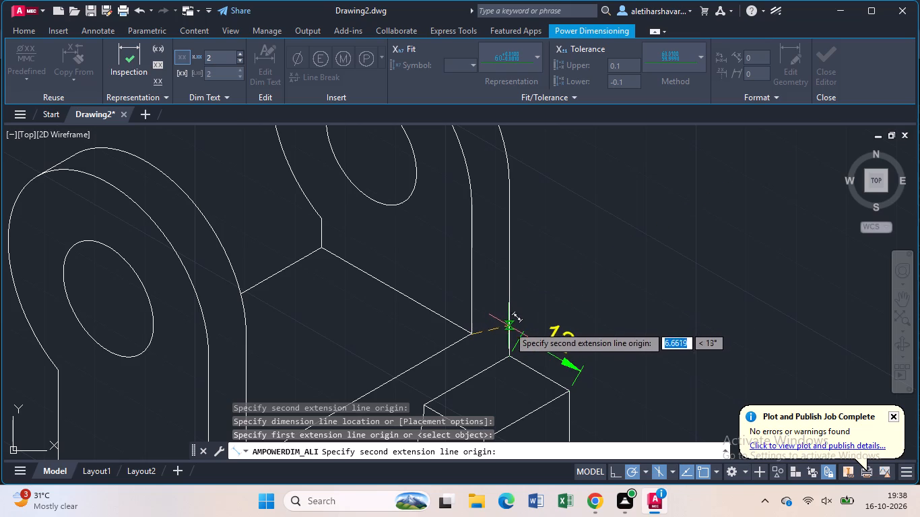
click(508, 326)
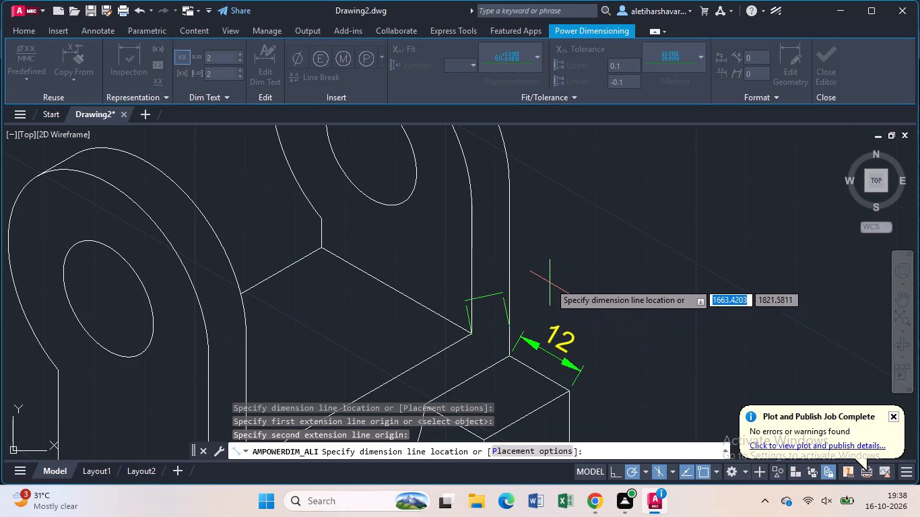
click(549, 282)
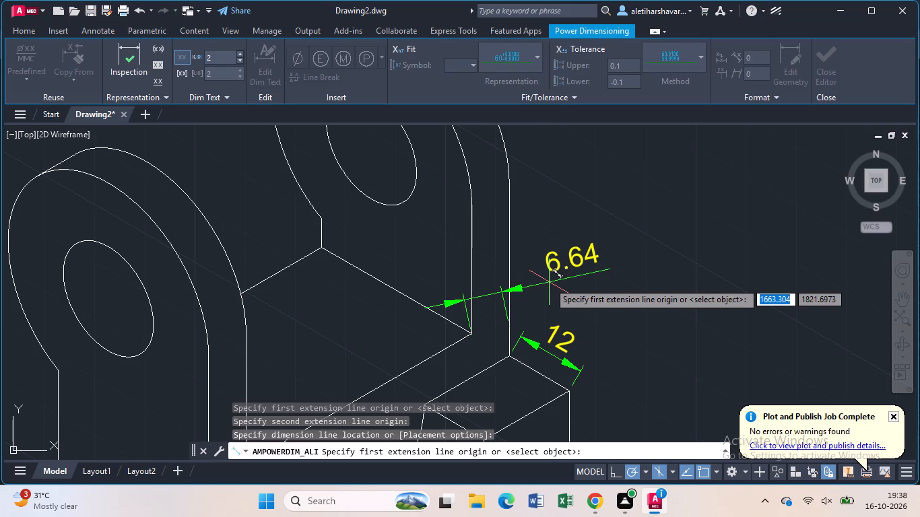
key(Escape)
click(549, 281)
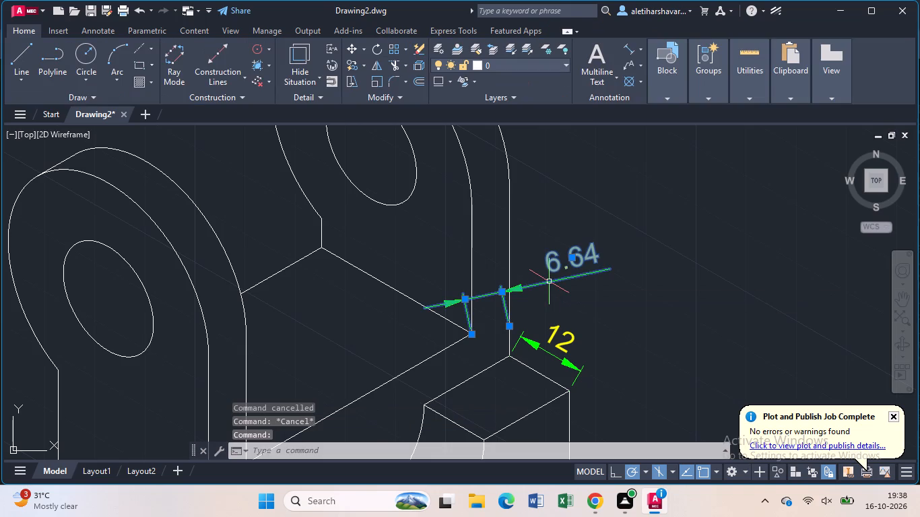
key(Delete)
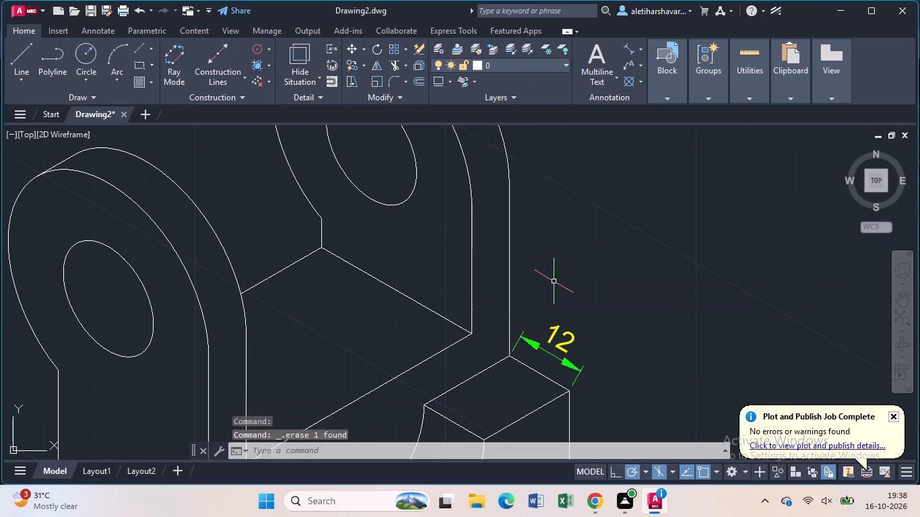
Add an aligned dimension to the short vertical edge at the base's far end, beside the front upright.
scroll(552, 283, down, 2)
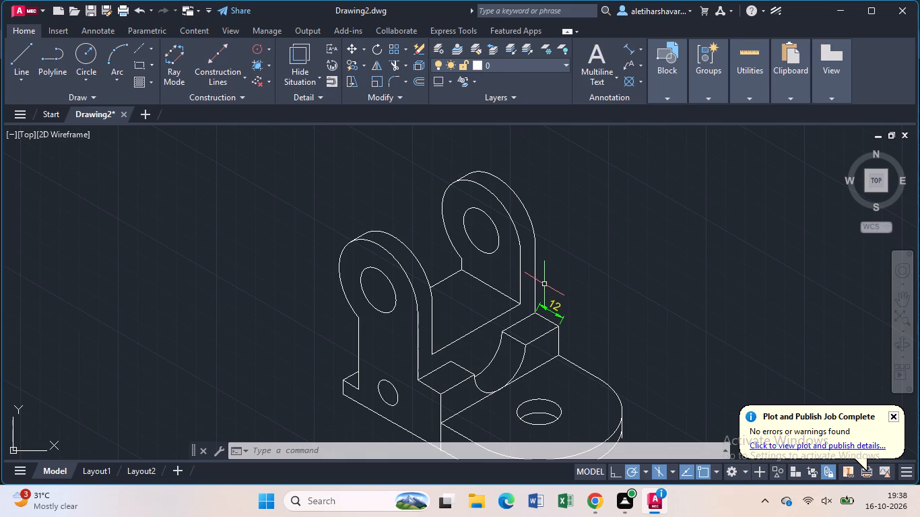
click(630, 51)
middle_drag(356, 409, 357, 312)
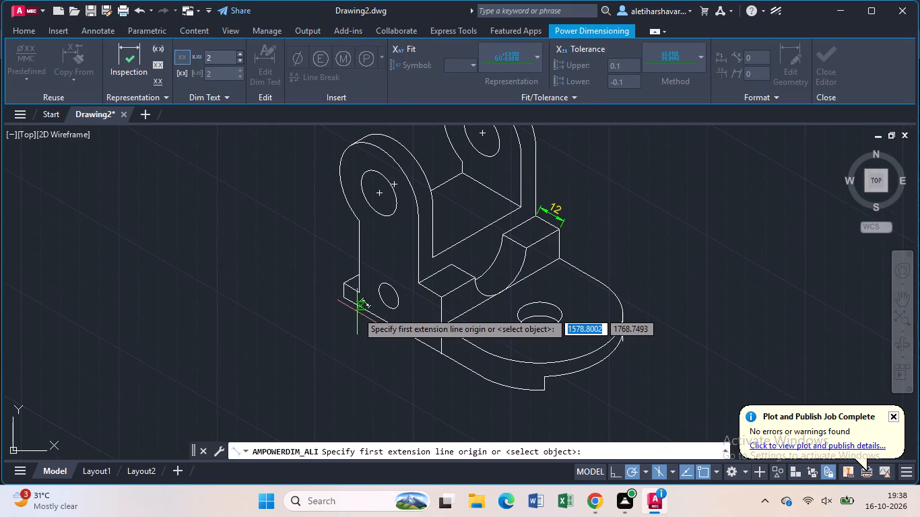
scroll(339, 282, up, 2)
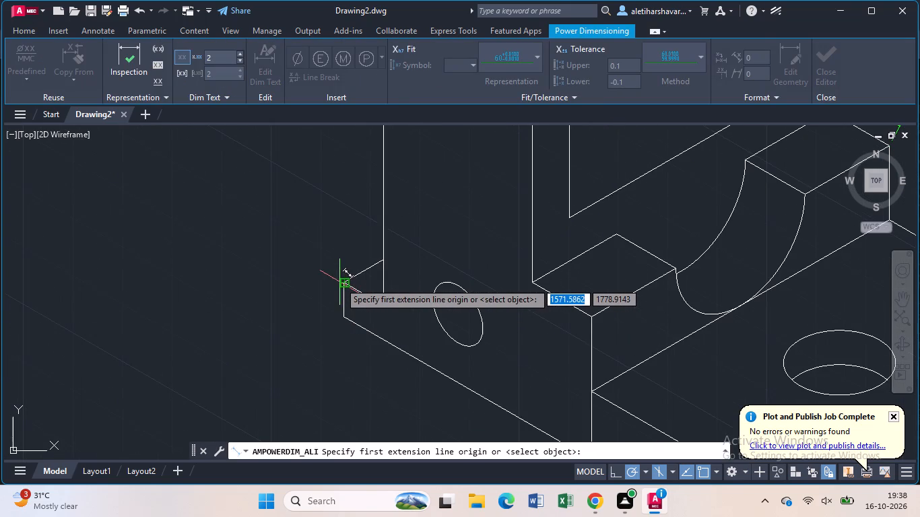
click(341, 285)
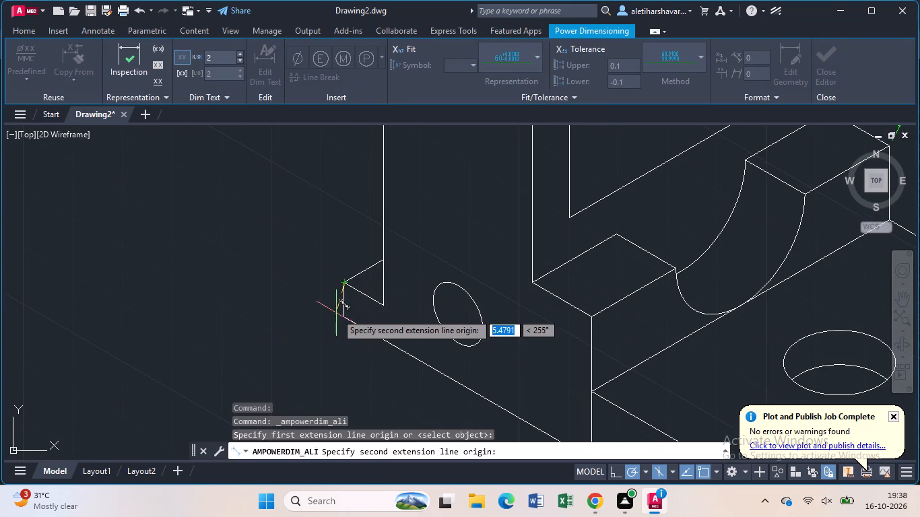
click(343, 318)
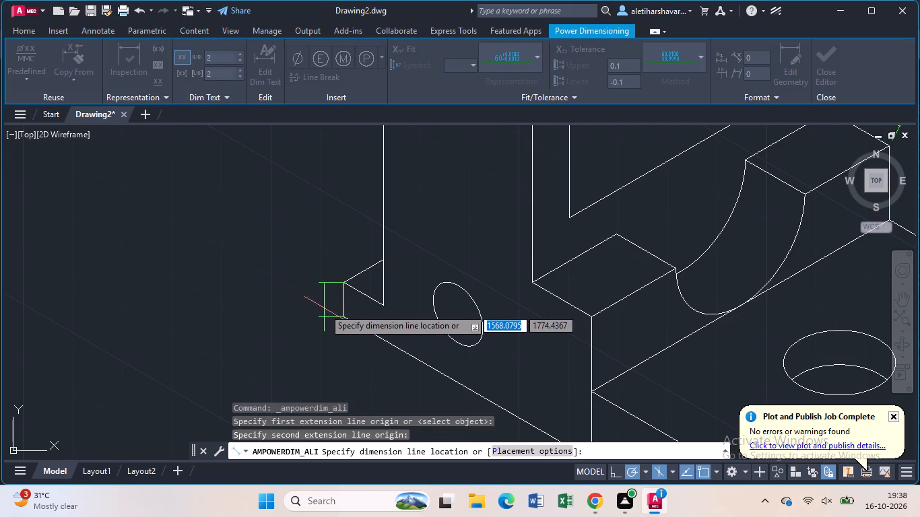
click(324, 308)
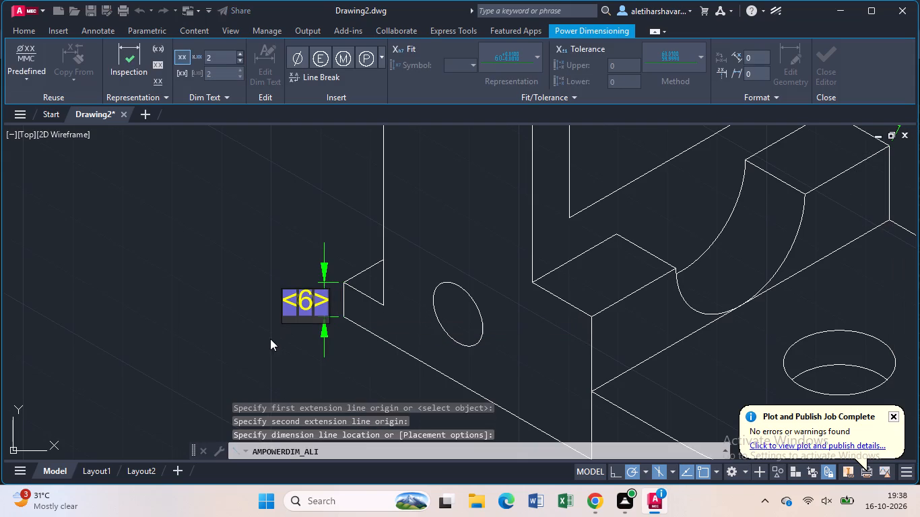
key(Return)
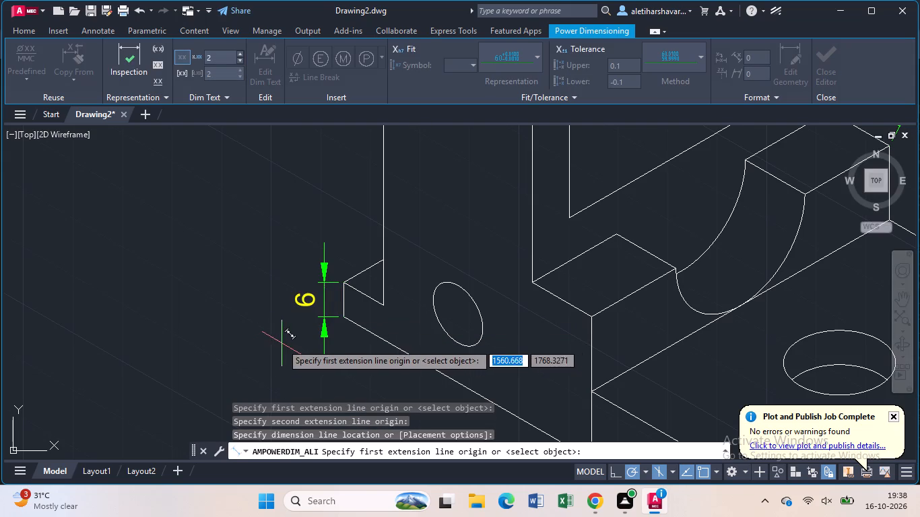
Add an aligned dimension to the vertical thickness of the rounded base plate, where it meets the raised block's corner.
scroll(290, 342, down, 1)
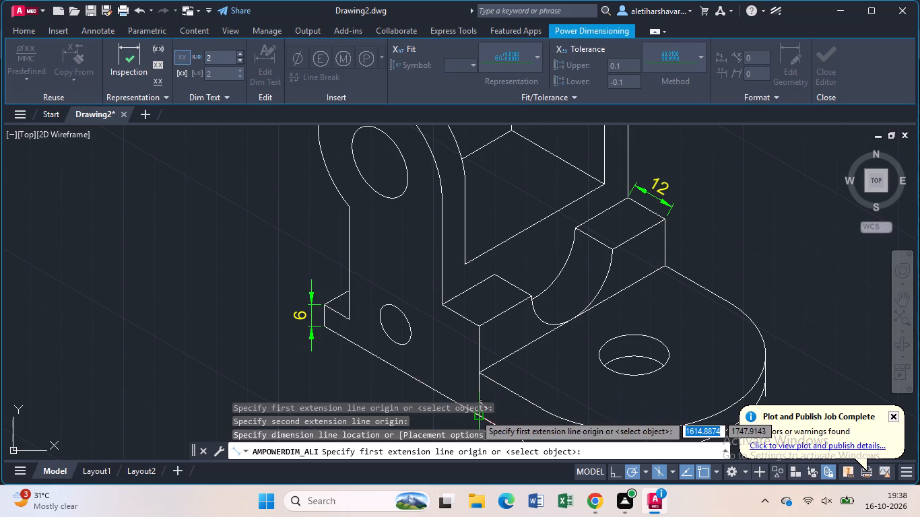
middle_drag(475, 413, 459, 318)
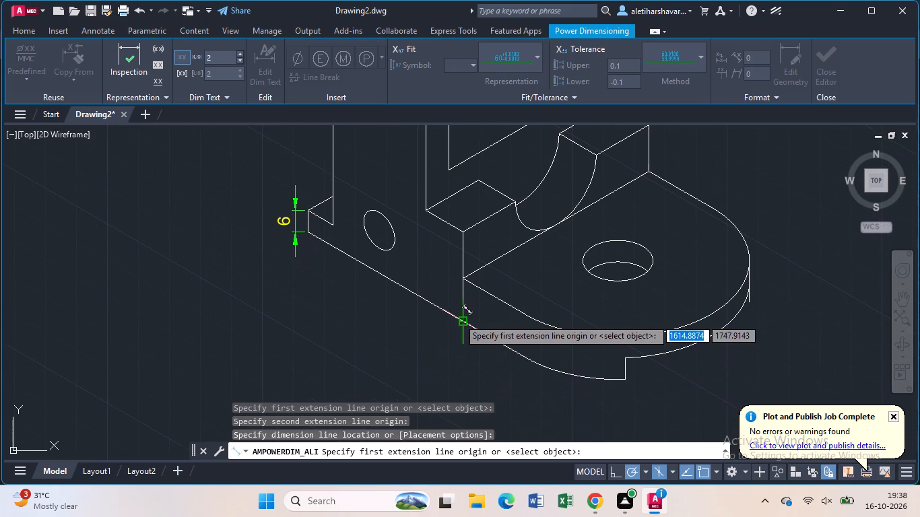
click(462, 321)
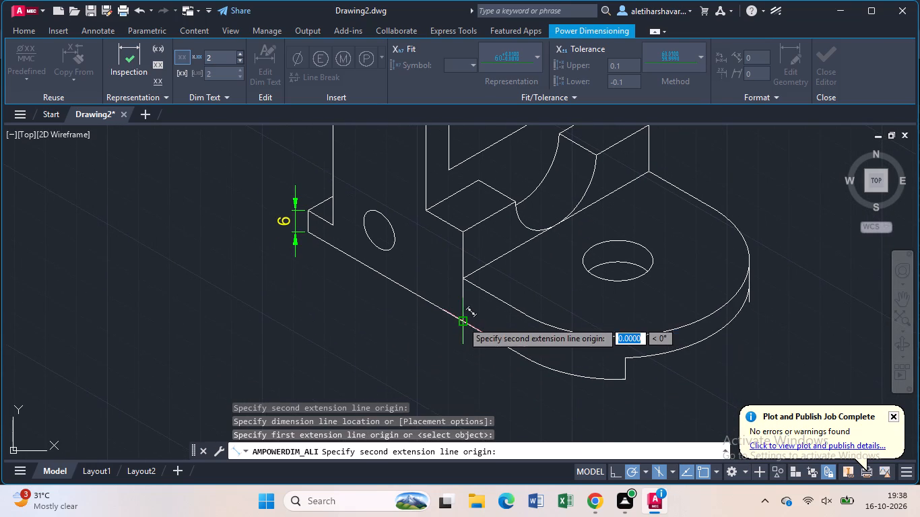
click(463, 278)
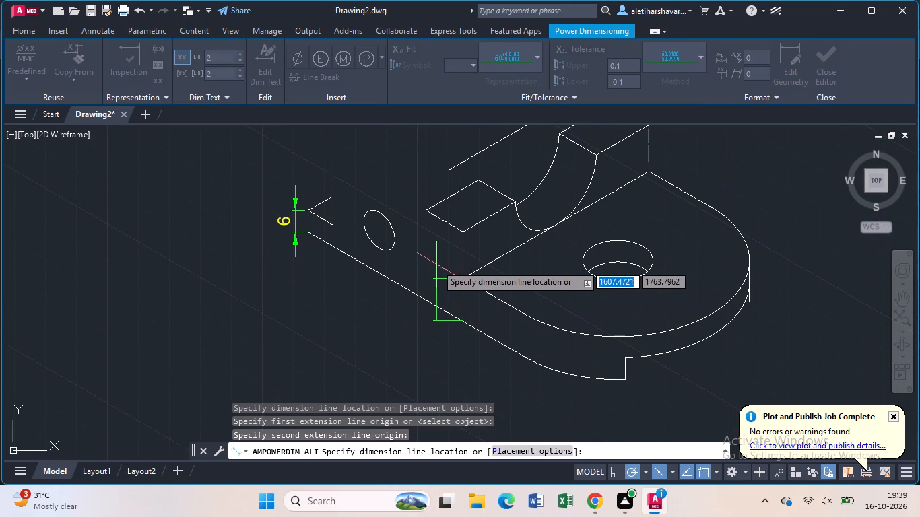
click(436, 265)
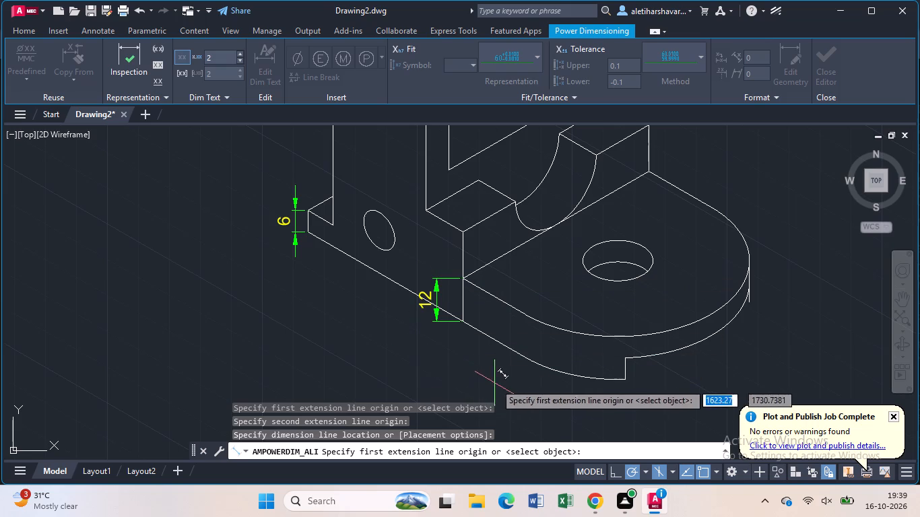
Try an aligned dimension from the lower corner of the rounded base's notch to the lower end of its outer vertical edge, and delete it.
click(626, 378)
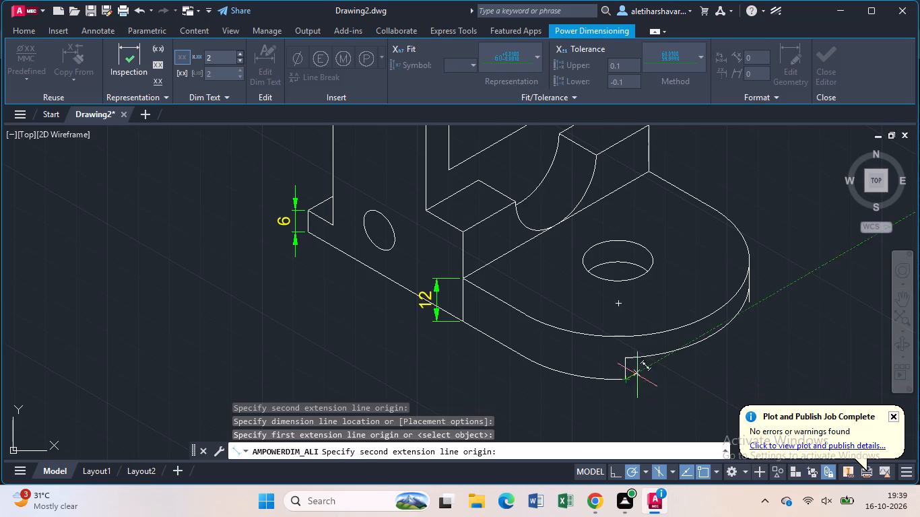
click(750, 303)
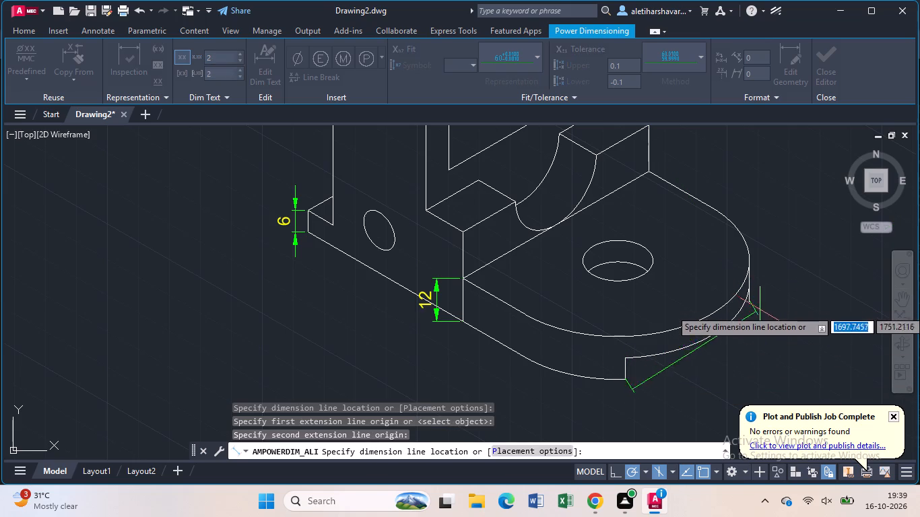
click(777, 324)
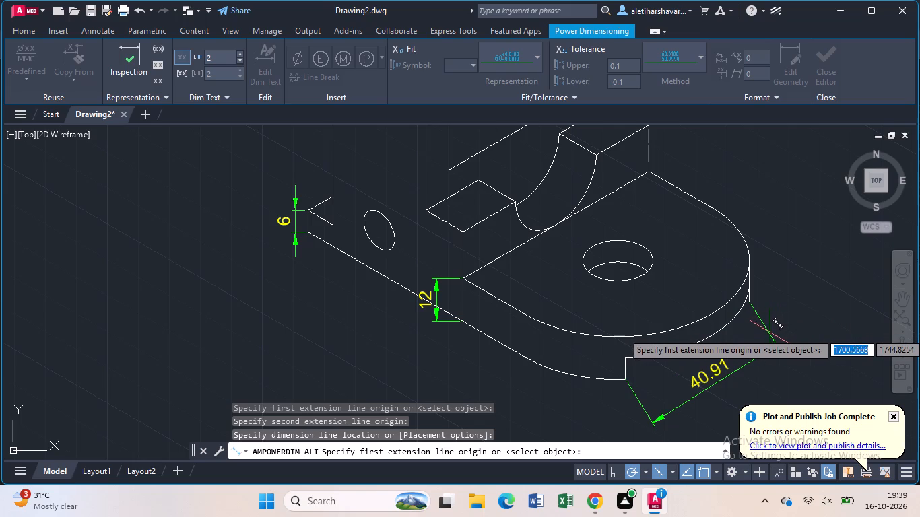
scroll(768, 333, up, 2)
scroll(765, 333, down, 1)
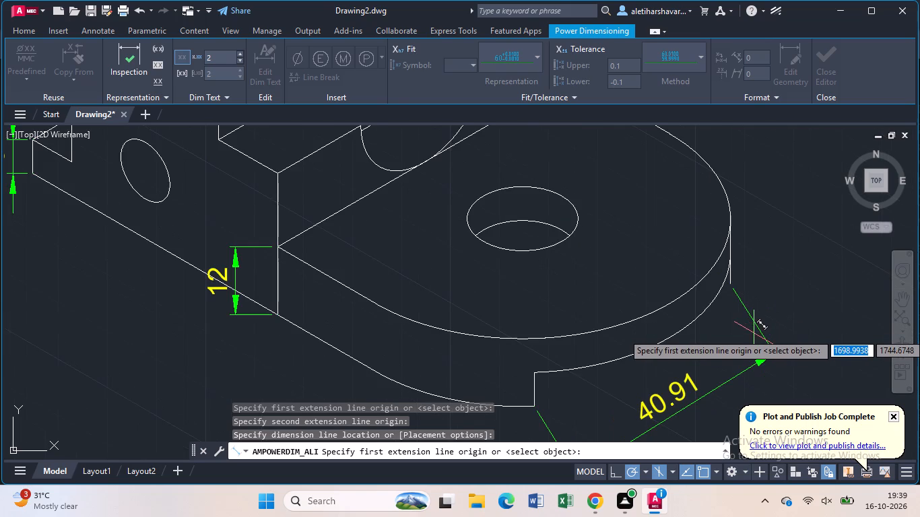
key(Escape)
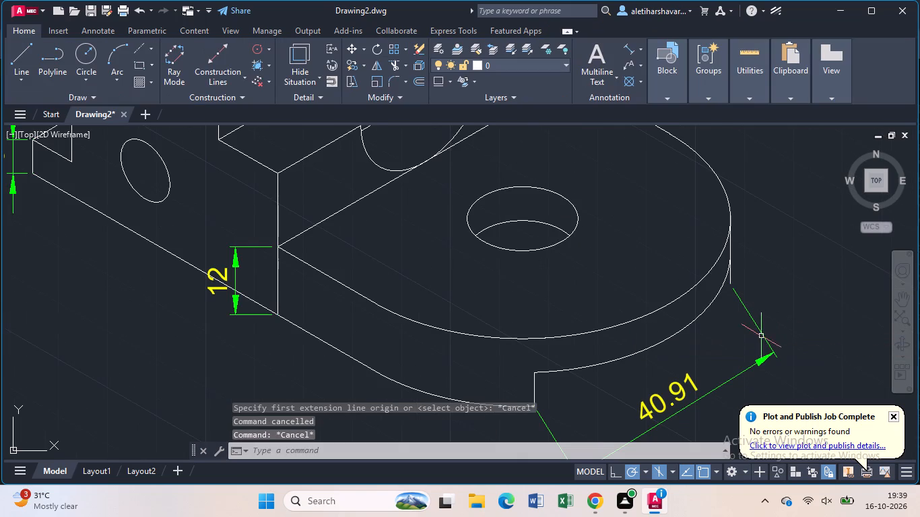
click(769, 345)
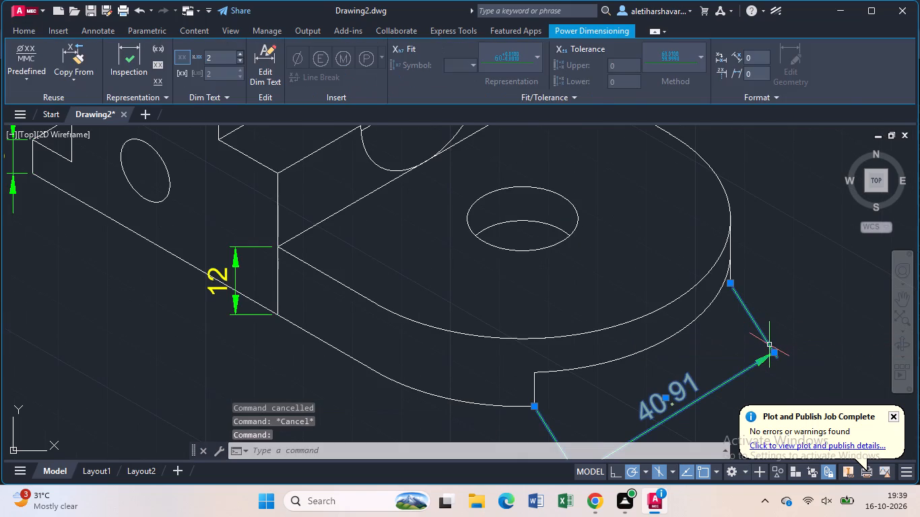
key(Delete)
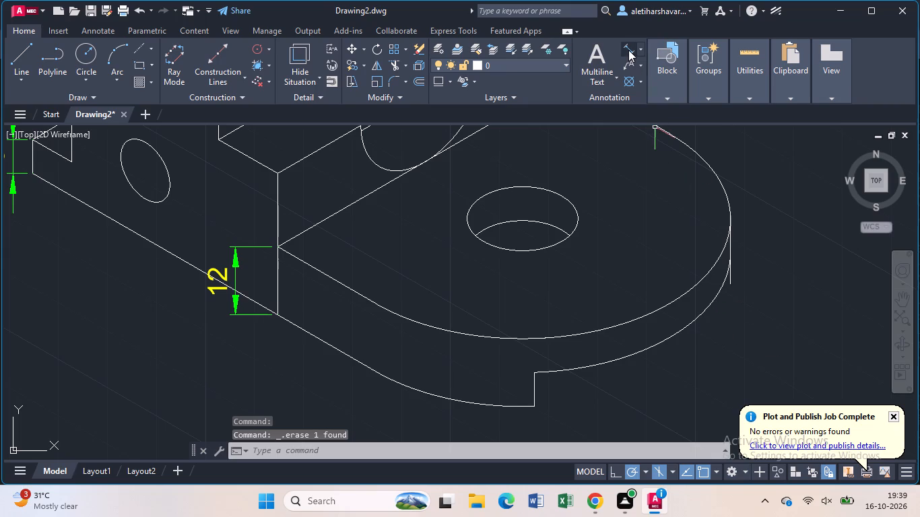
Add an aligned dimension from the rounded base's lower notch corner to the lower end of its outer vertical edge, with its text overridden to 40.
click(629, 49)
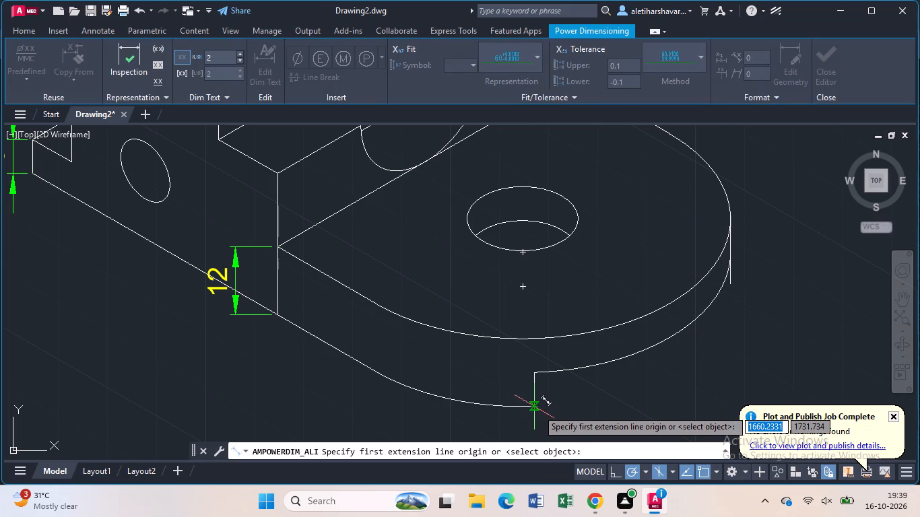
click(537, 409)
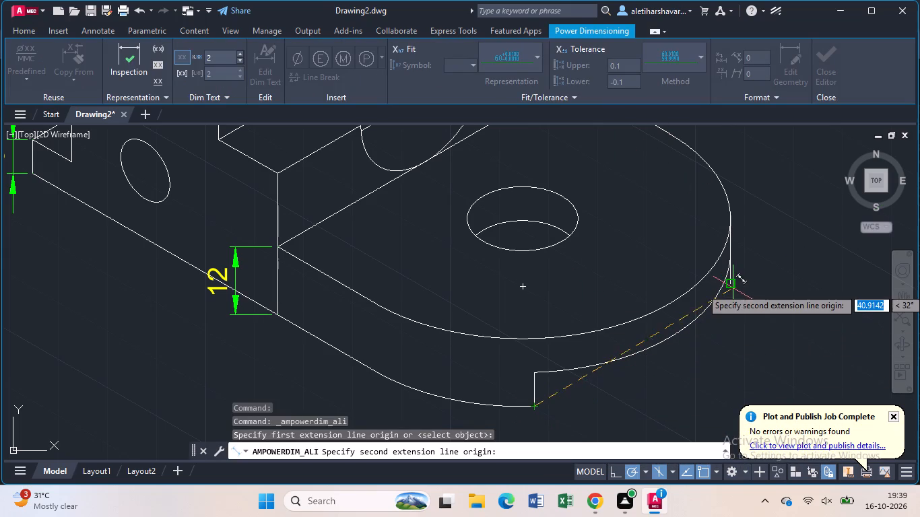
click(733, 287)
click(771, 325)
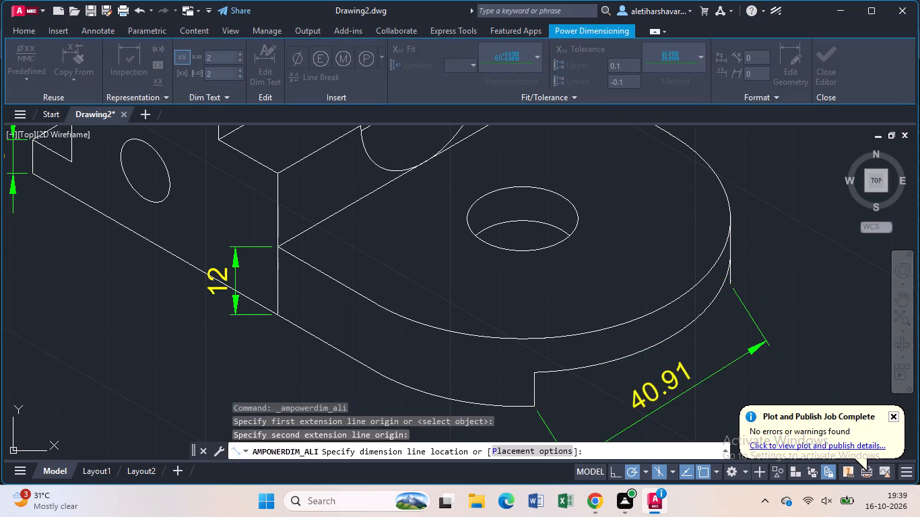
key(BackSpace)
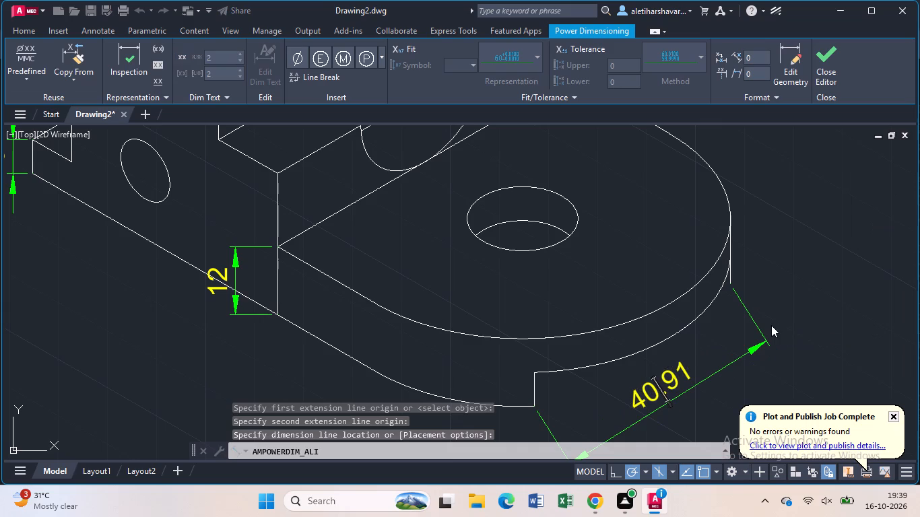
text(40)
key(Return)
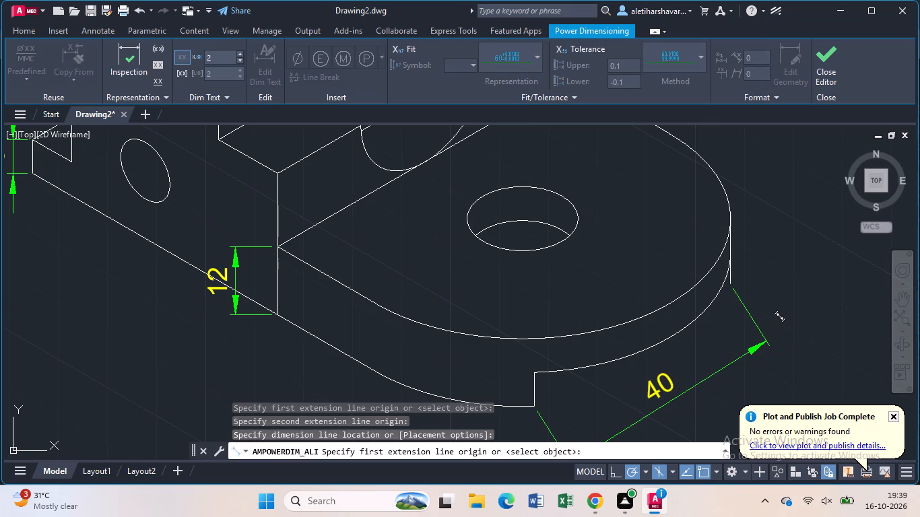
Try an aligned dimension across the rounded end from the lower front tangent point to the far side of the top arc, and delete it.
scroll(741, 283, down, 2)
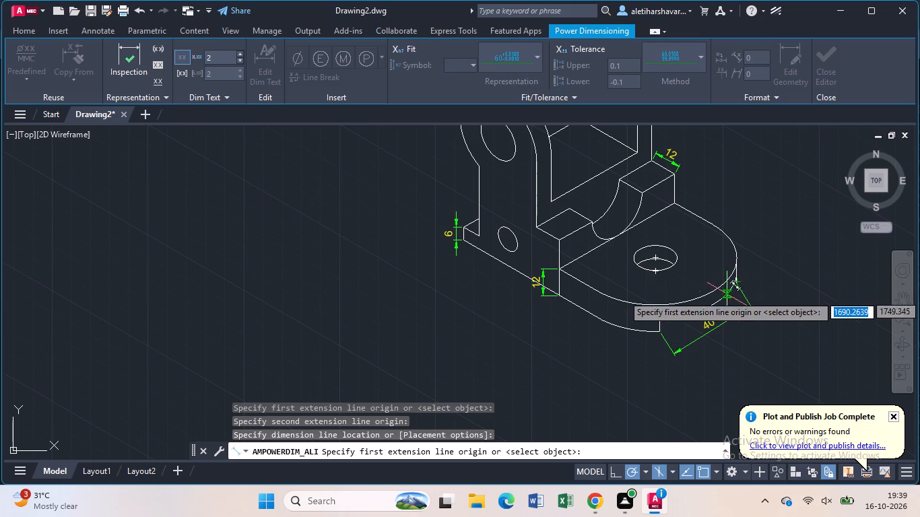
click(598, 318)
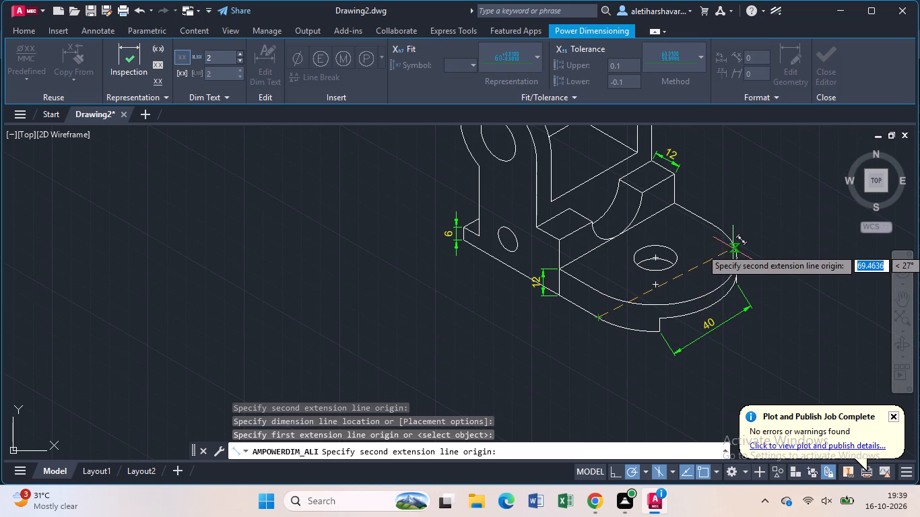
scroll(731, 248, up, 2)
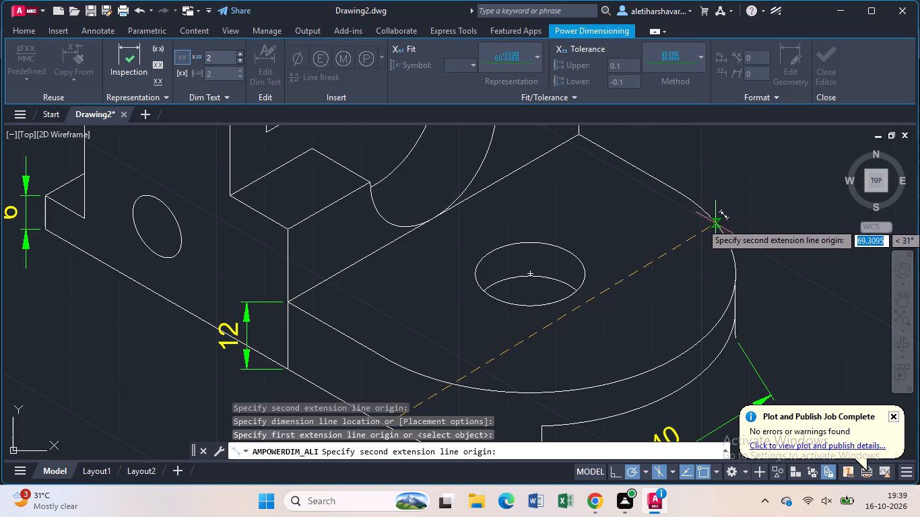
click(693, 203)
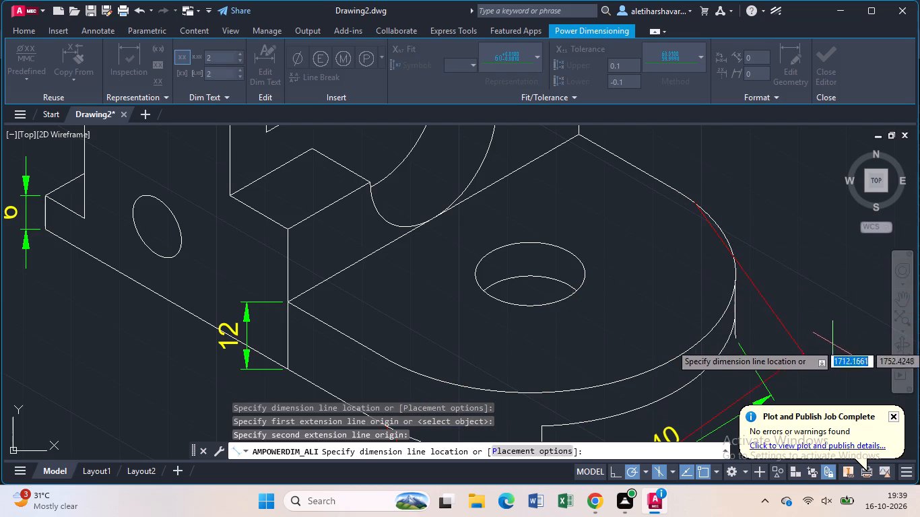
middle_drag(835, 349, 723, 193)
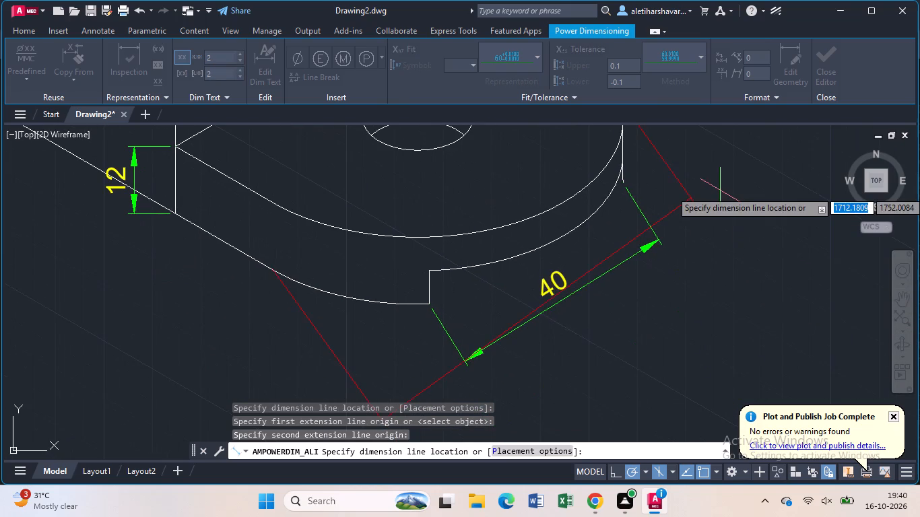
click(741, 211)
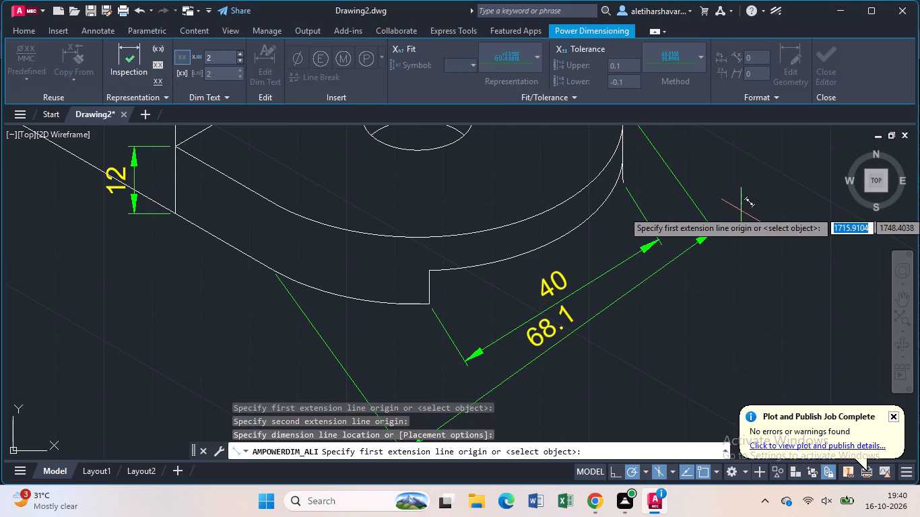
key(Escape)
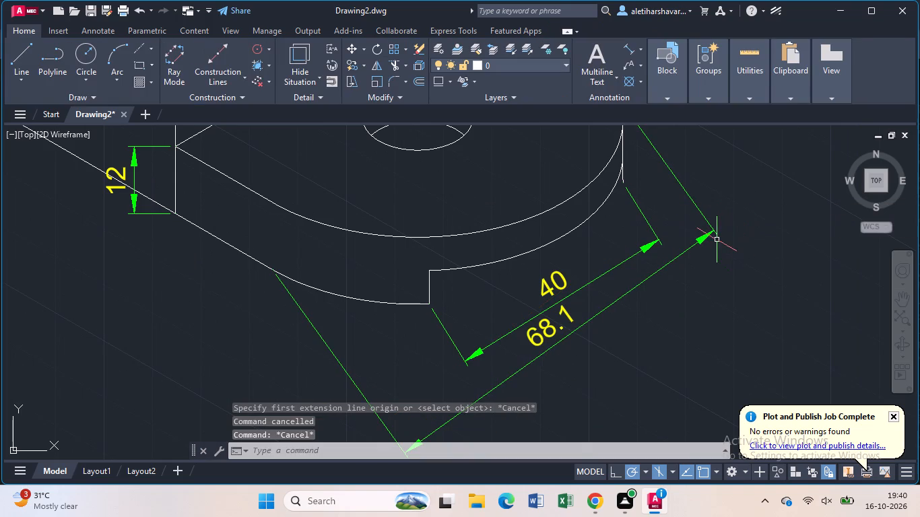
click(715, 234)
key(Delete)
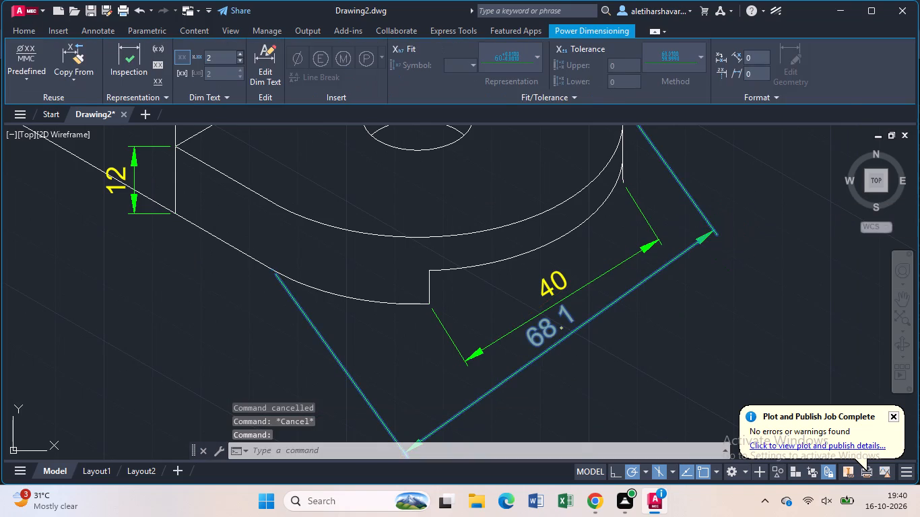
Draw connected lines from the top face's front tangent point outward at 330°, across 60 at 30°, and back to the rear tangent point.
middle_drag(710, 224, 711, 237)
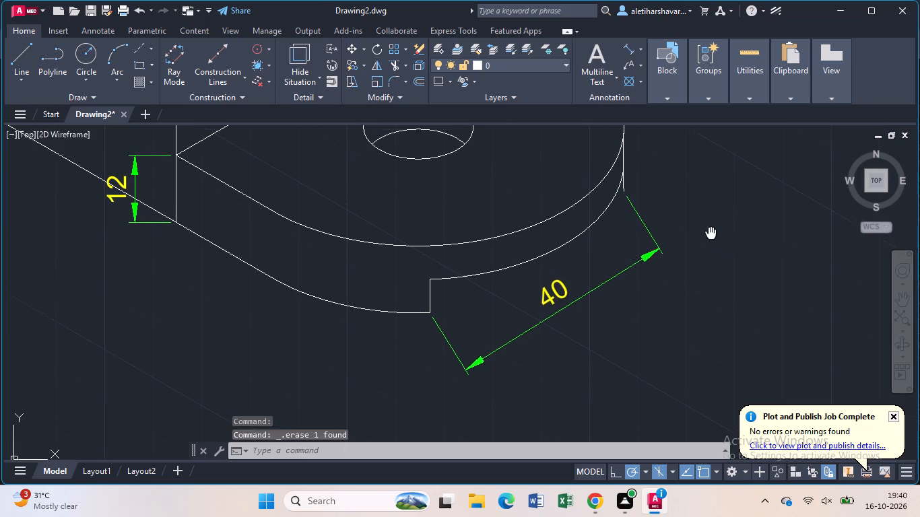
middle_drag(711, 237, 696, 353)
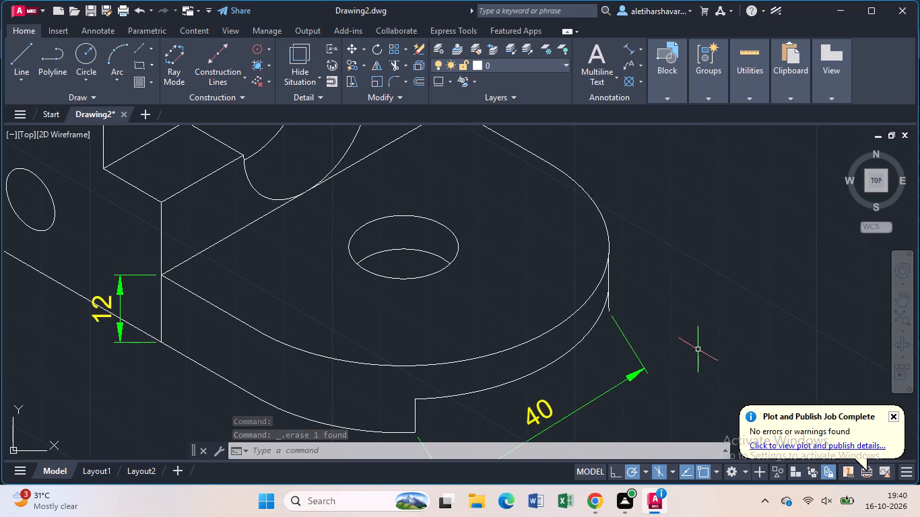
key(l)
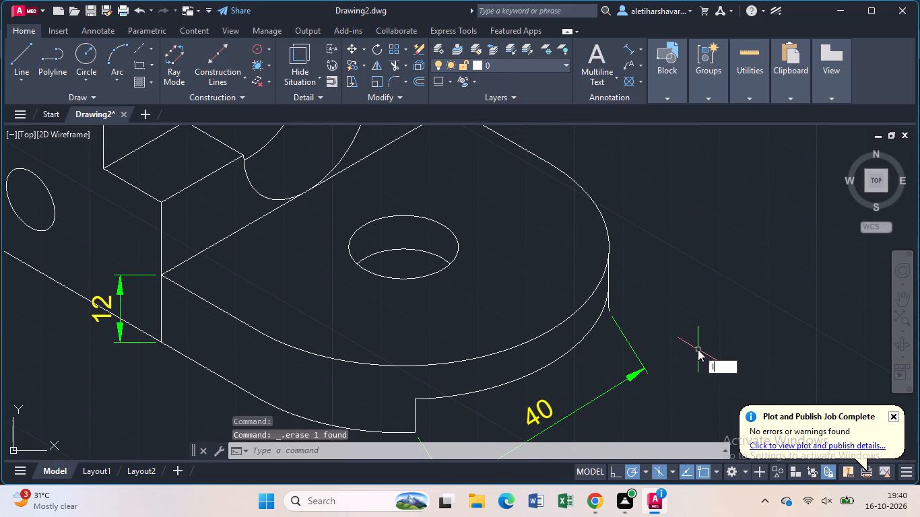
key(Return)
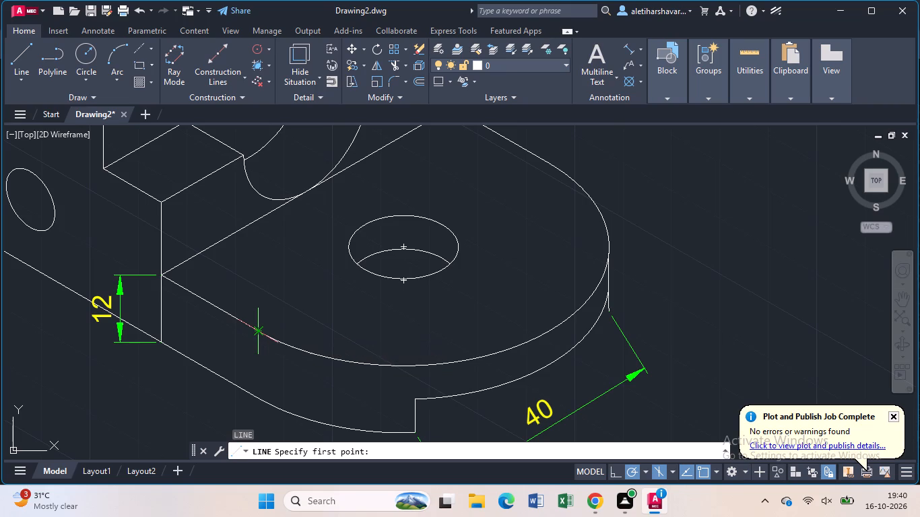
click(256, 330)
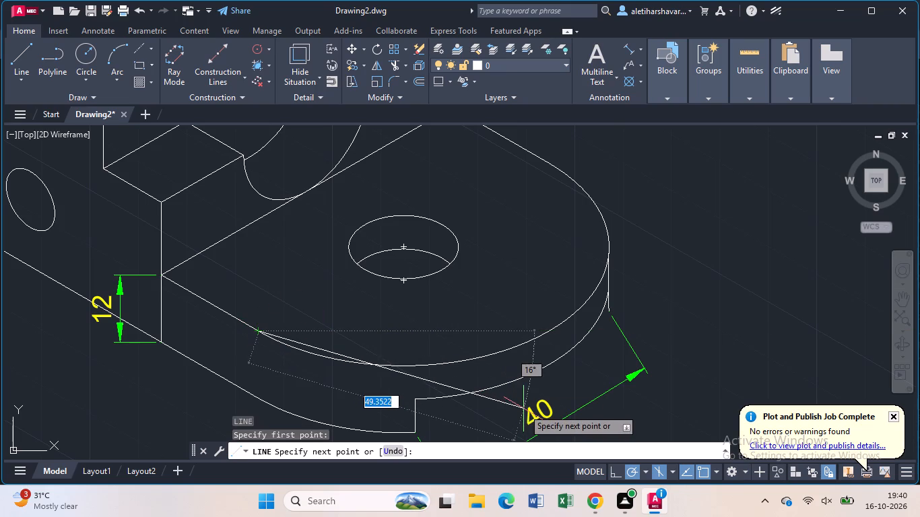
scroll(524, 409, up, 1)
middle_drag(524, 409, 542, 330)
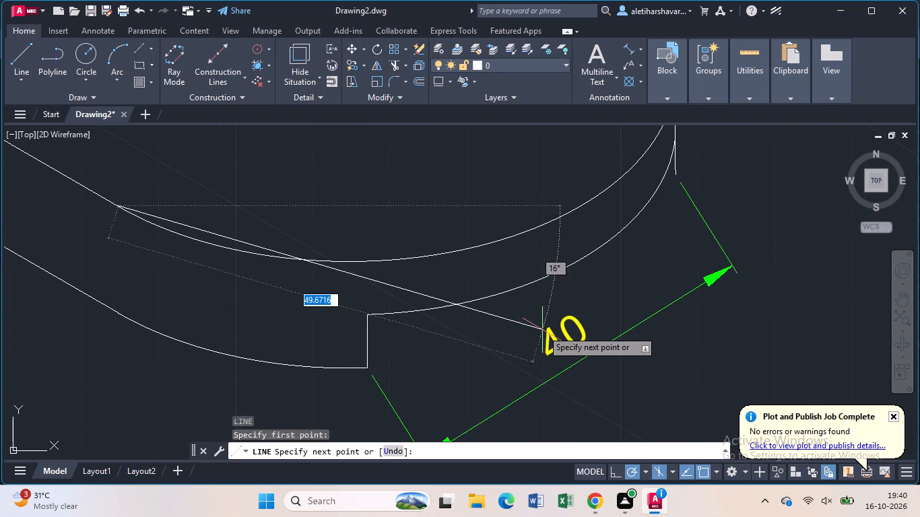
scroll(542, 330, down, 2)
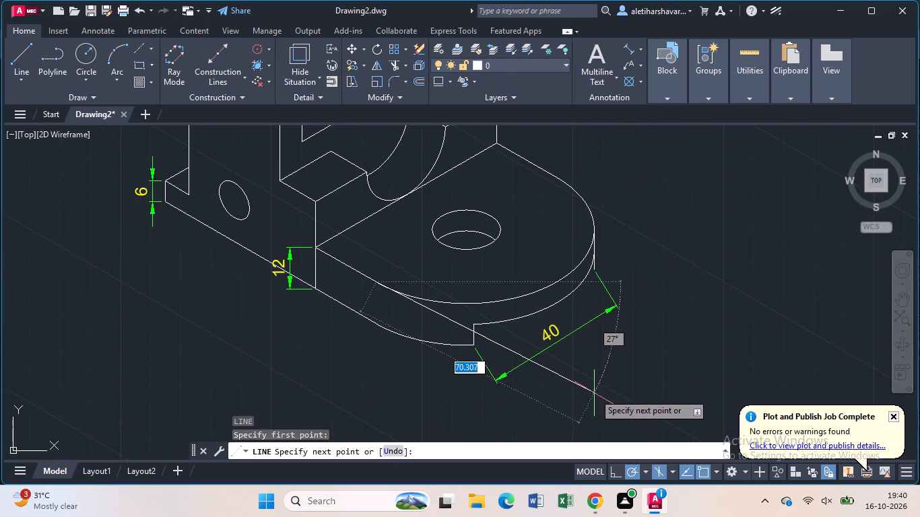
click(555, 386)
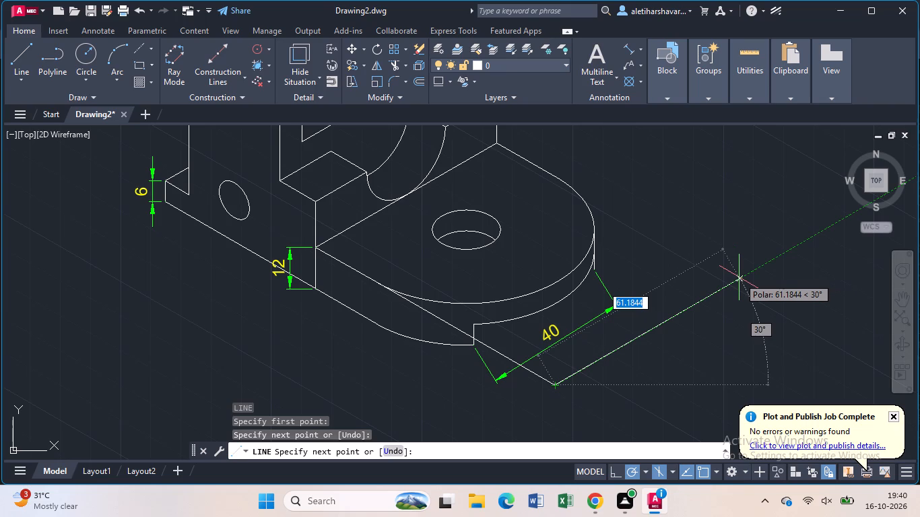
text(60)
key(Return)
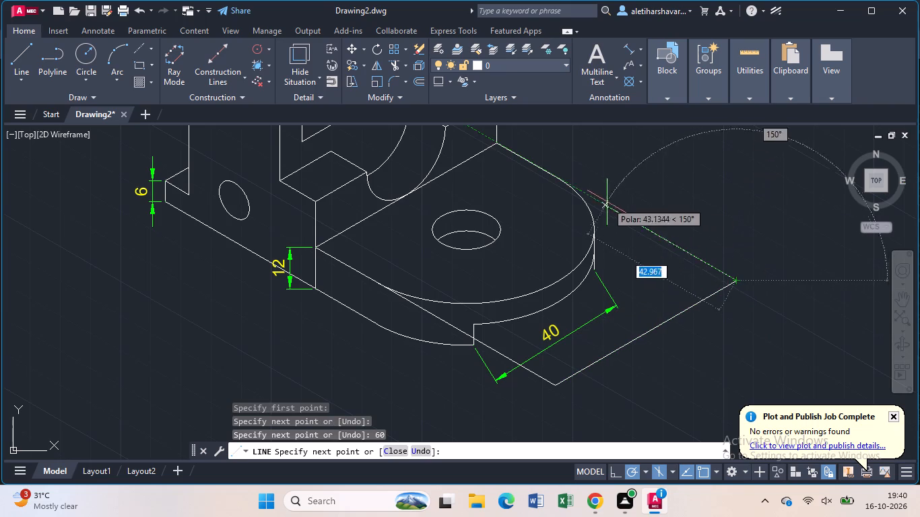
click(558, 179)
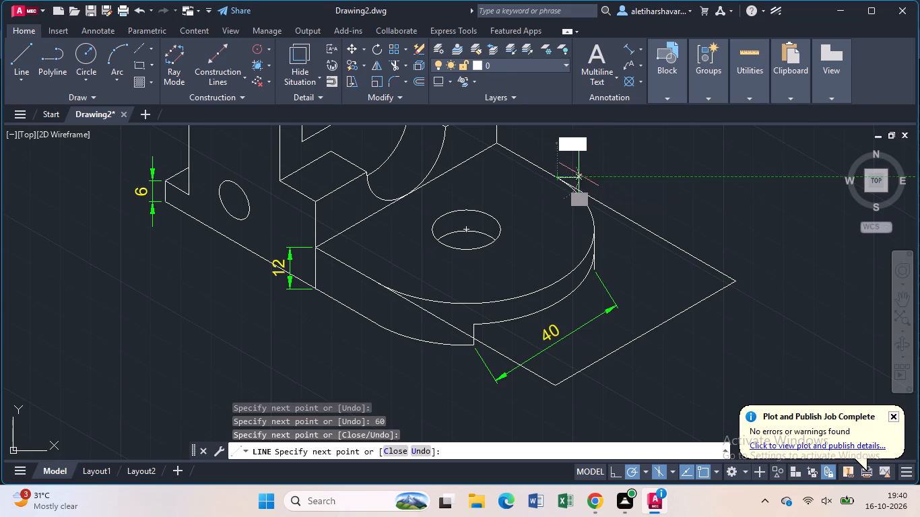
key(Escape)
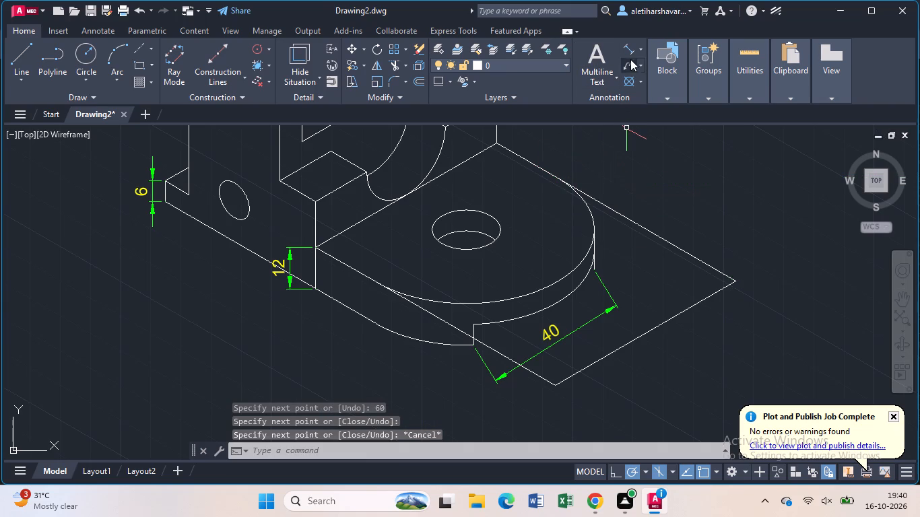
Draw a 30° line across the two outward helper lines, from the front one past the rear one, closer to the rounded end.
click(626, 47)
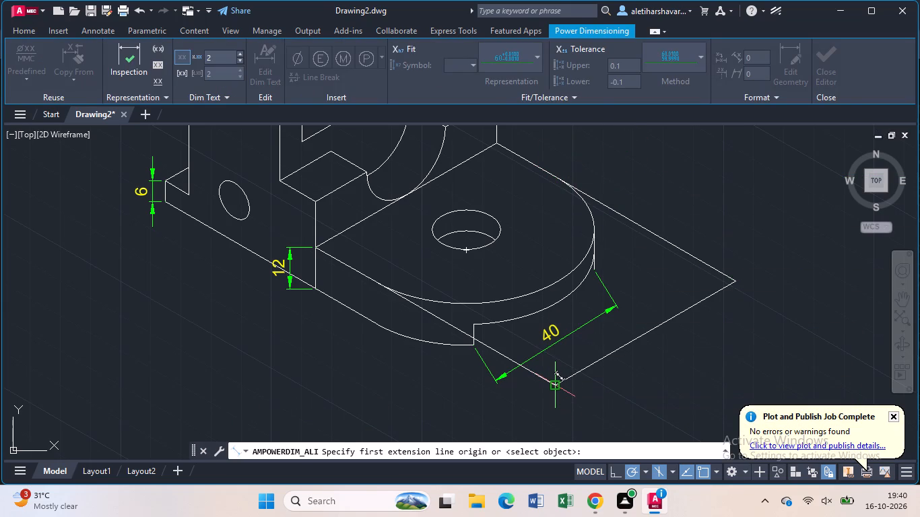
key(Escape)
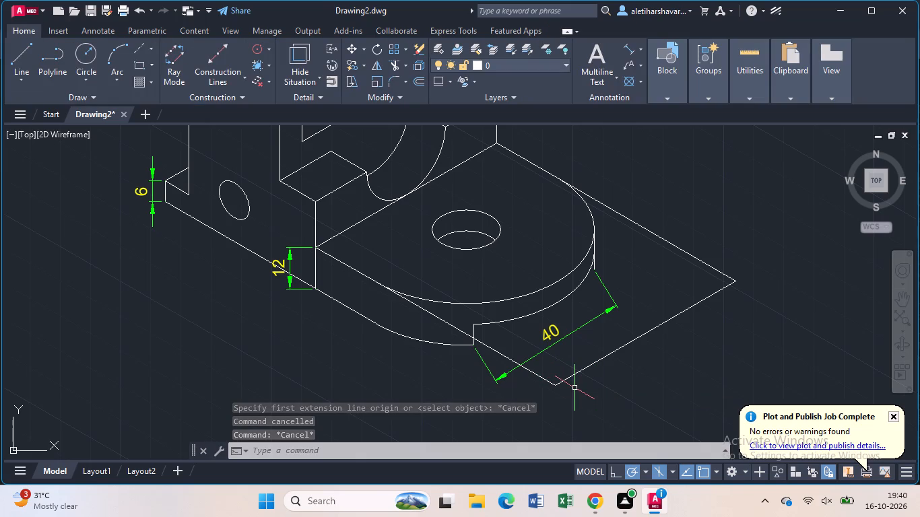
key(l)
key(Return)
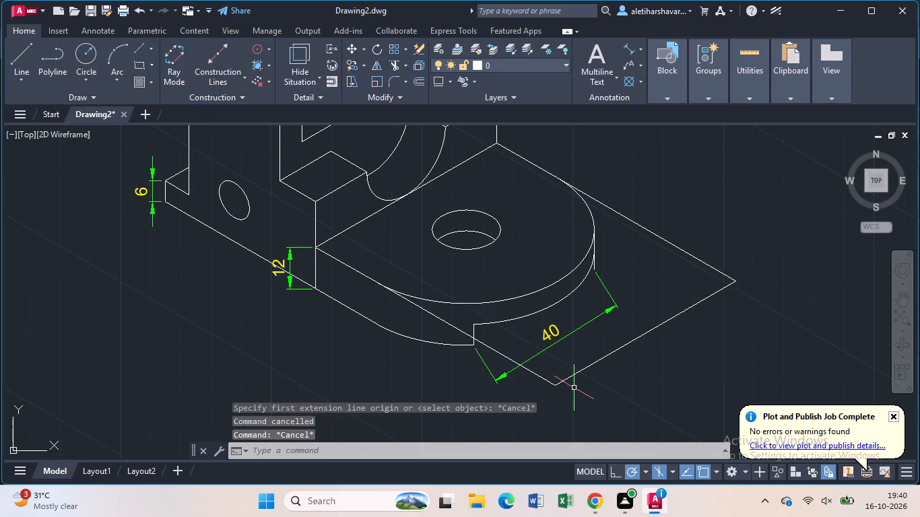
click(490, 348)
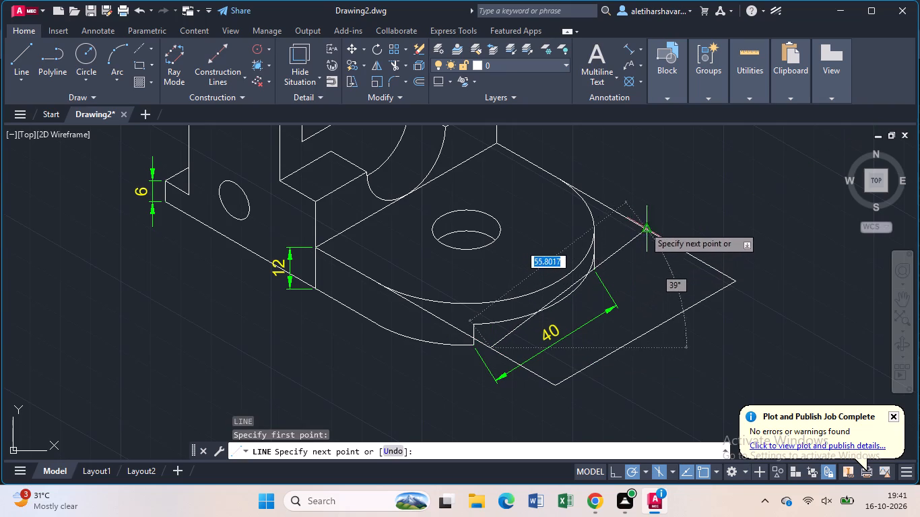
click(679, 236)
key(Escape)
Trim the new cross line's overhang and both helper lines beyond it, and remove the original outer cross line.
text(tr)
key(Return)
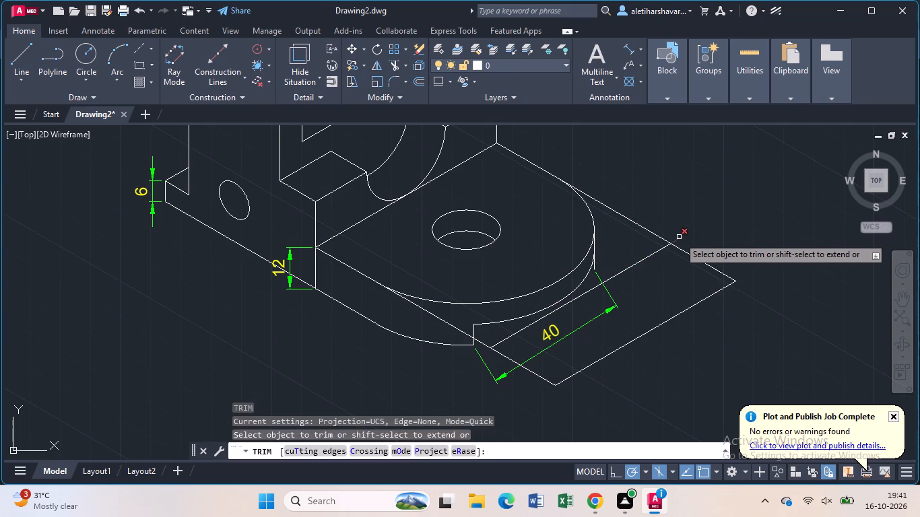
click(679, 237)
click(682, 248)
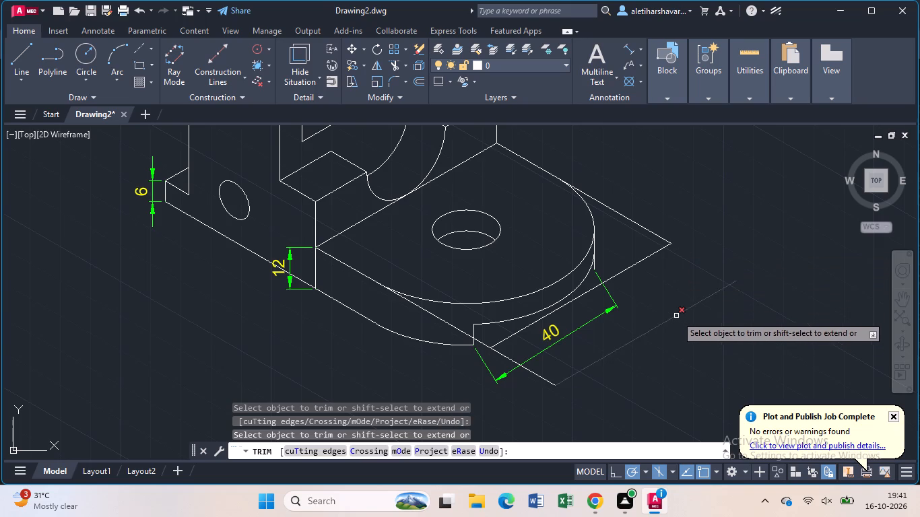
click(676, 316)
click(533, 374)
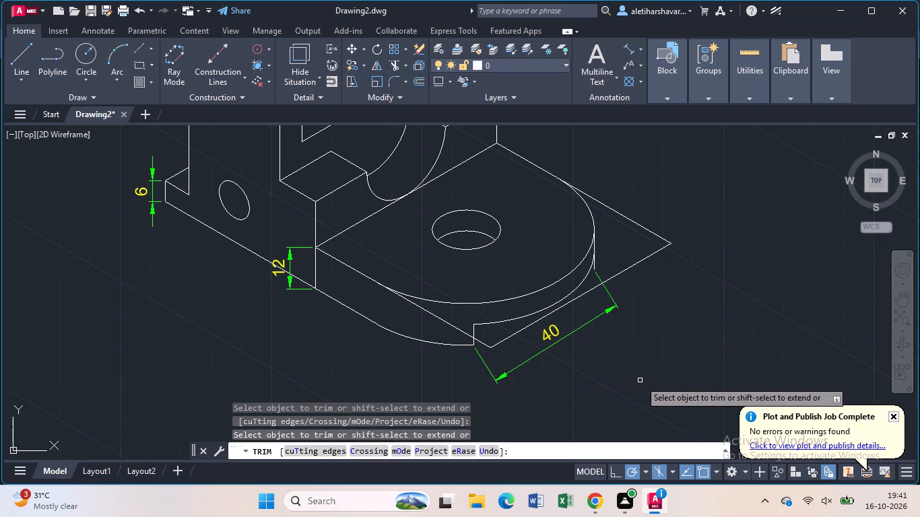
key(Escape)
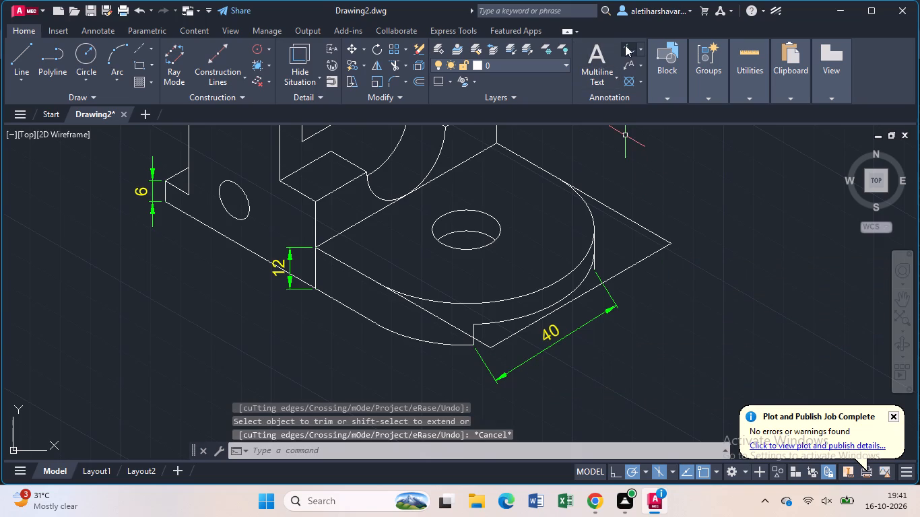
Add an aligned dimension along the new cross line between the two helper lines, placed outside the 40 dimension.
click(625, 45)
click(494, 348)
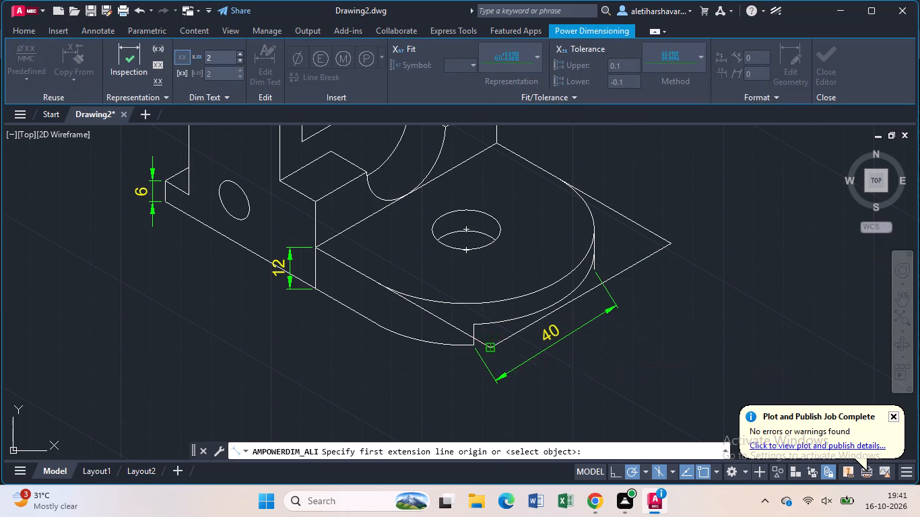
click(668, 243)
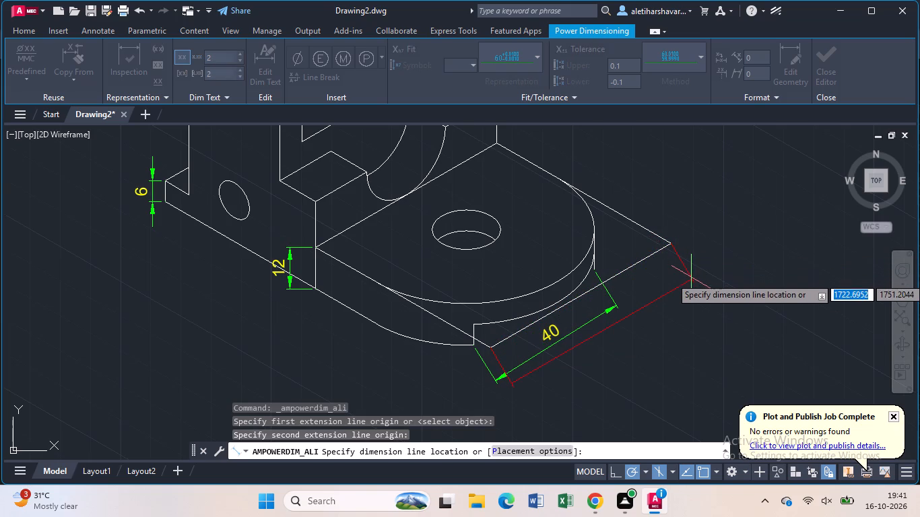
click(694, 283)
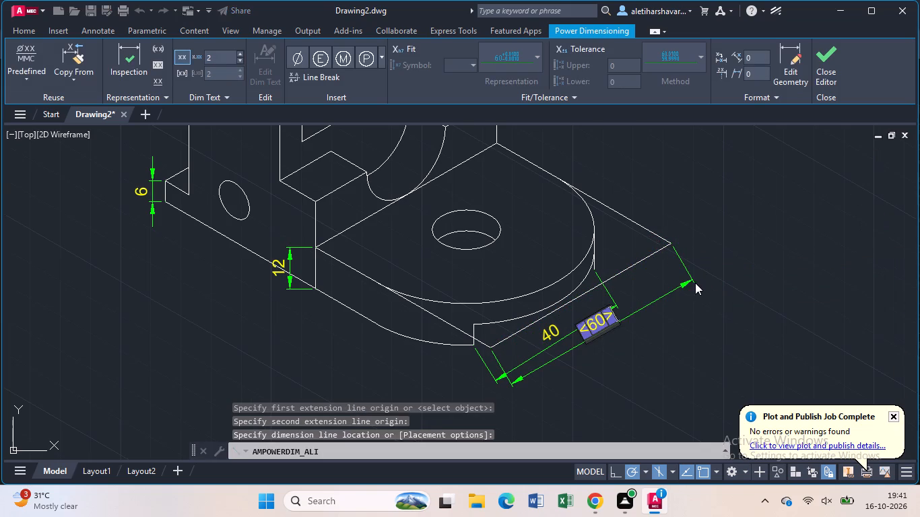
key(Return)
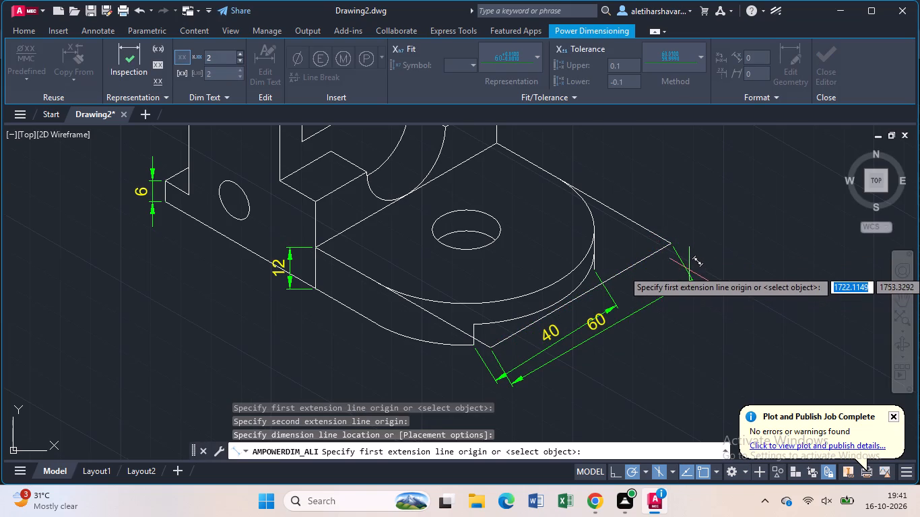
scroll(681, 228, up, 1)
scroll(681, 228, down, 3)
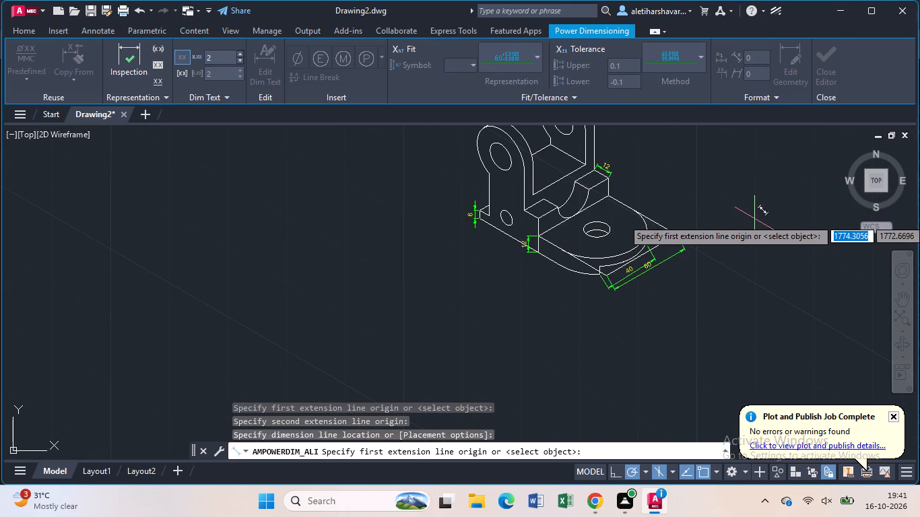
key(Escape)
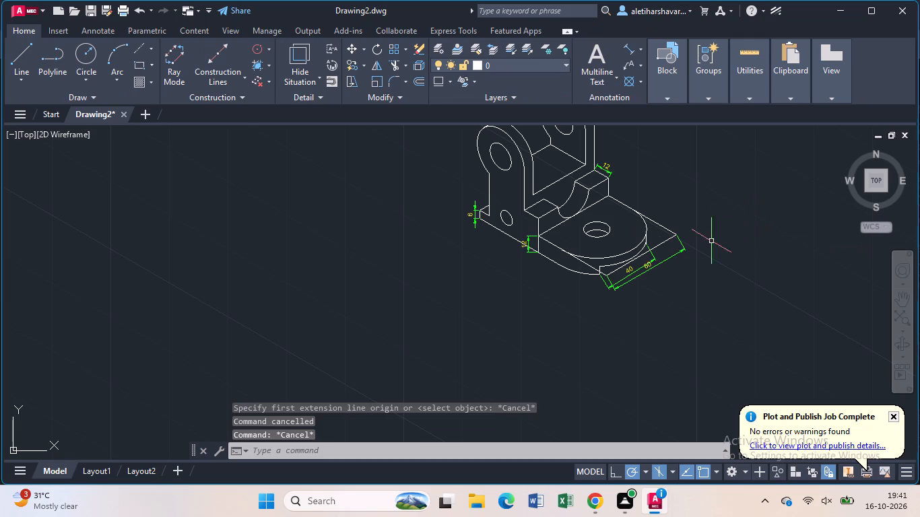
Delete the cross line joining the outer ends of the two helper lines.
click(667, 241)
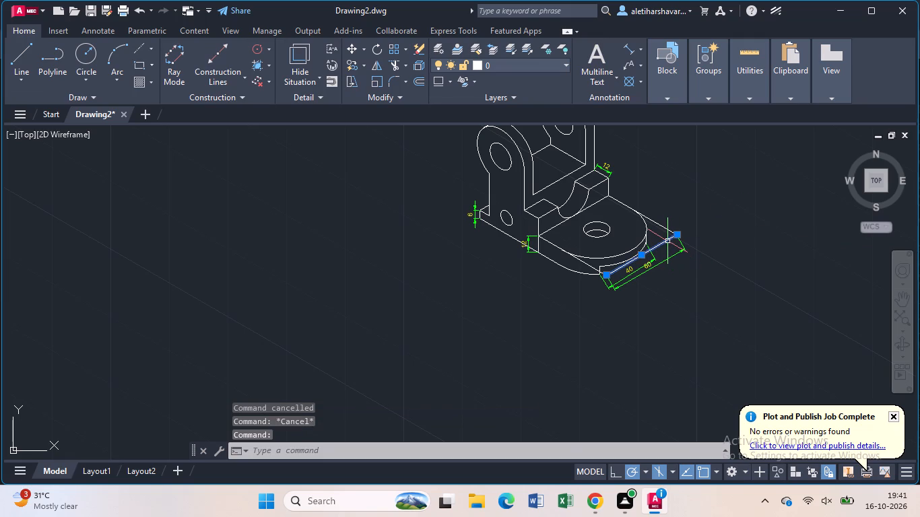
key(Delete)
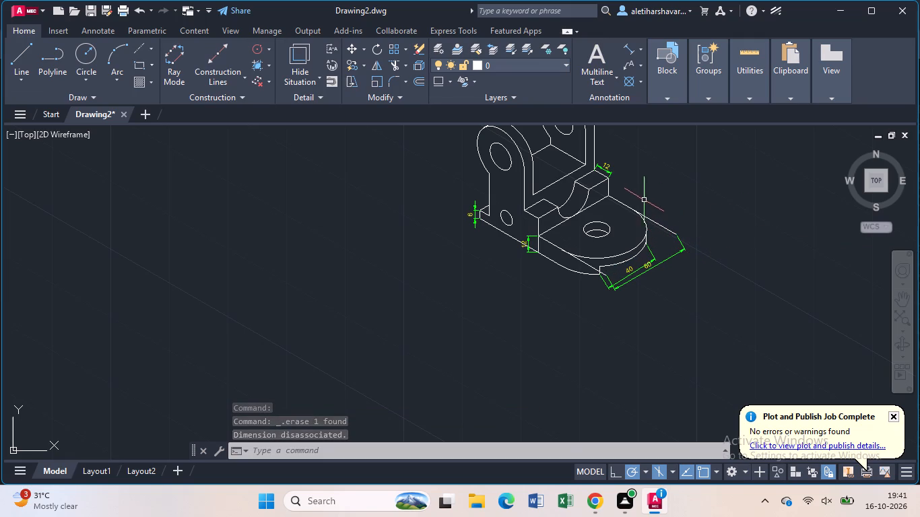
Add an aligned dimension to the raised block's outer vertical edge, from the base top face to the block's top corner.
scroll(640, 199, up, 2)
middle_drag(596, 176, 556, 281)
click(625, 44)
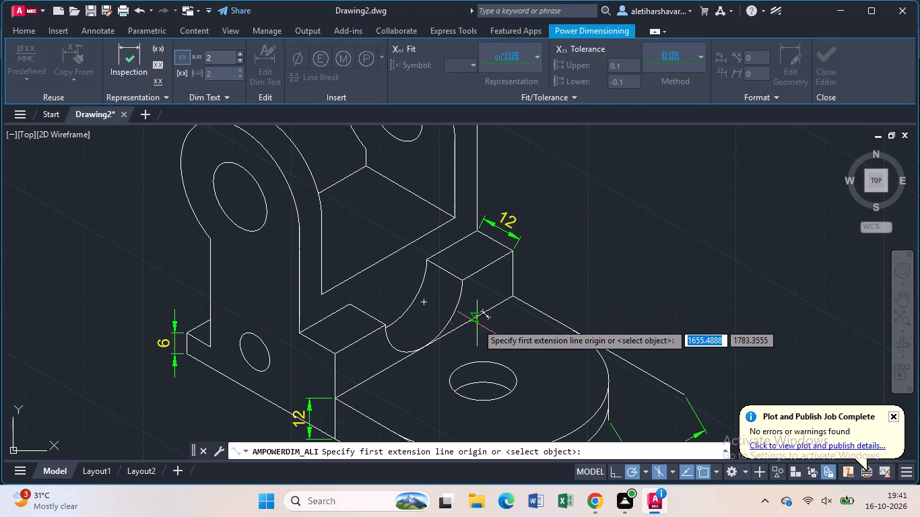
scroll(513, 299, up, 2)
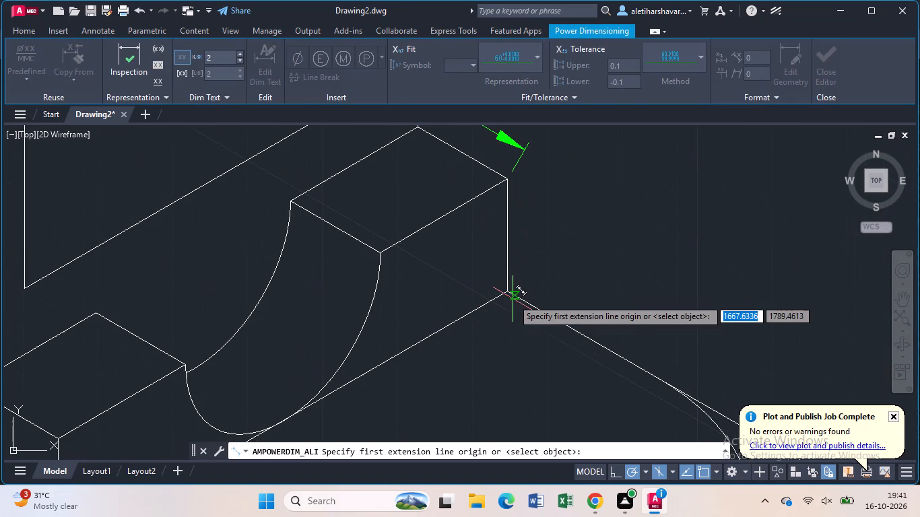
click(508, 296)
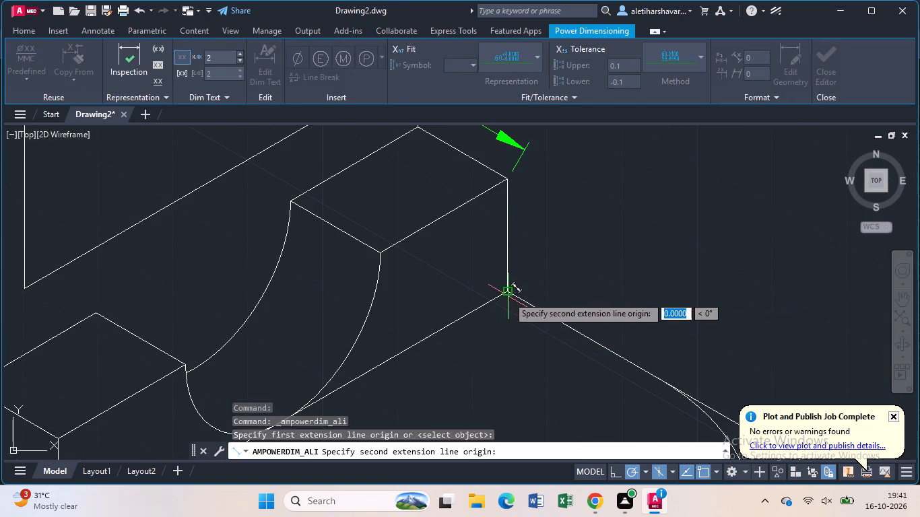
click(508, 179)
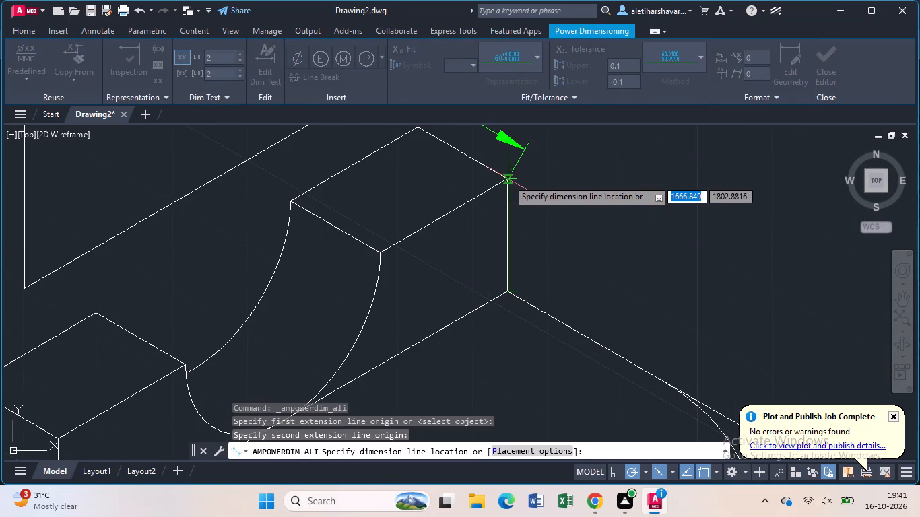
click(562, 178)
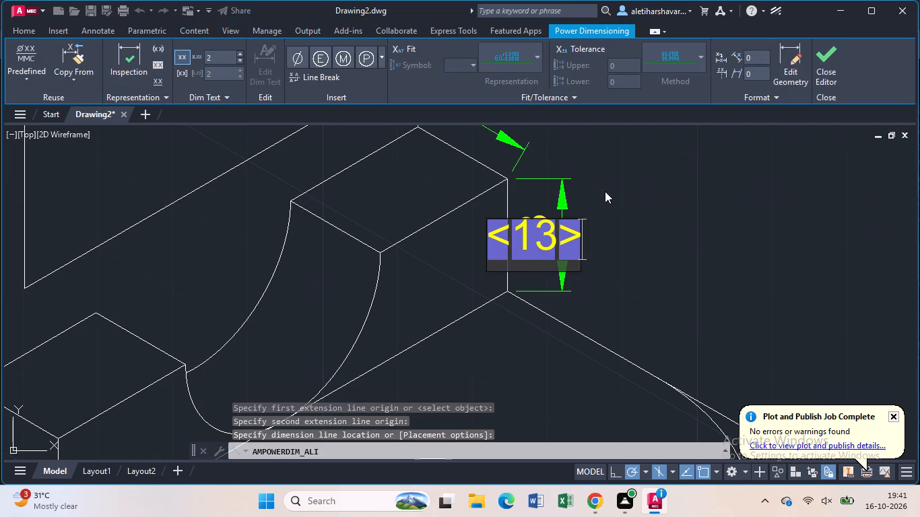
key(Return)
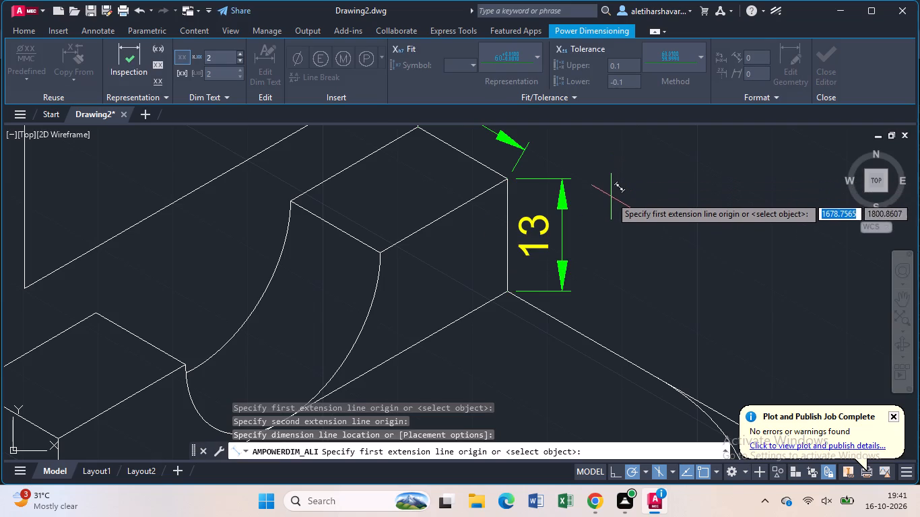
scroll(611, 202, down, 2)
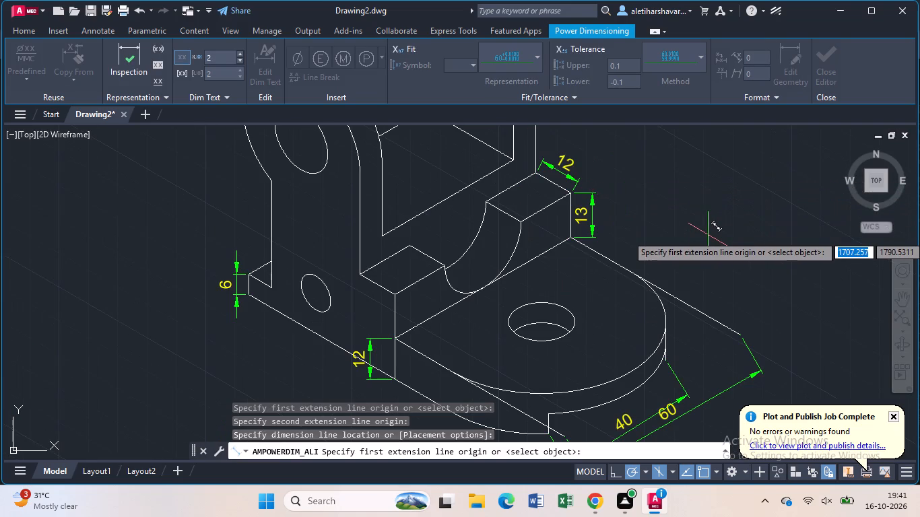
key(Escape)
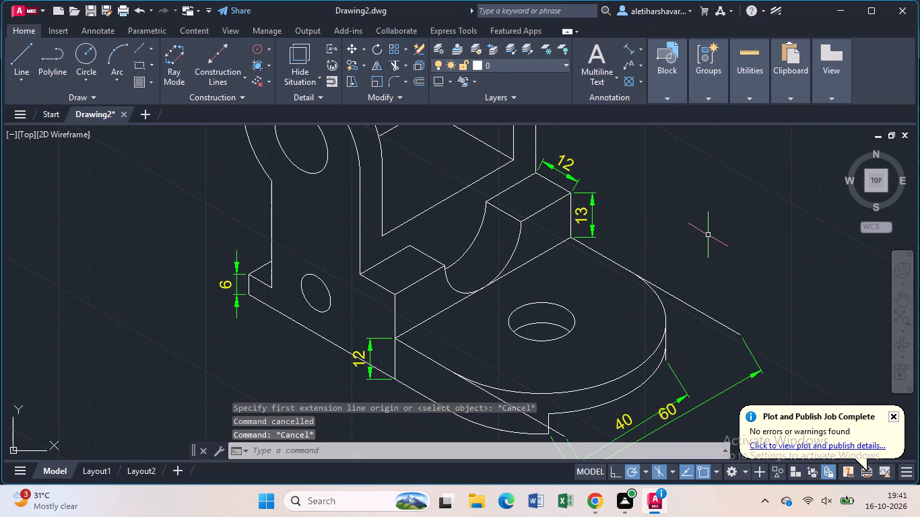
With an AM dash-dot linetype set current, draw a line about 42 long at 30° from the base hole's centre past the rear edge.
key(ctrl+1)
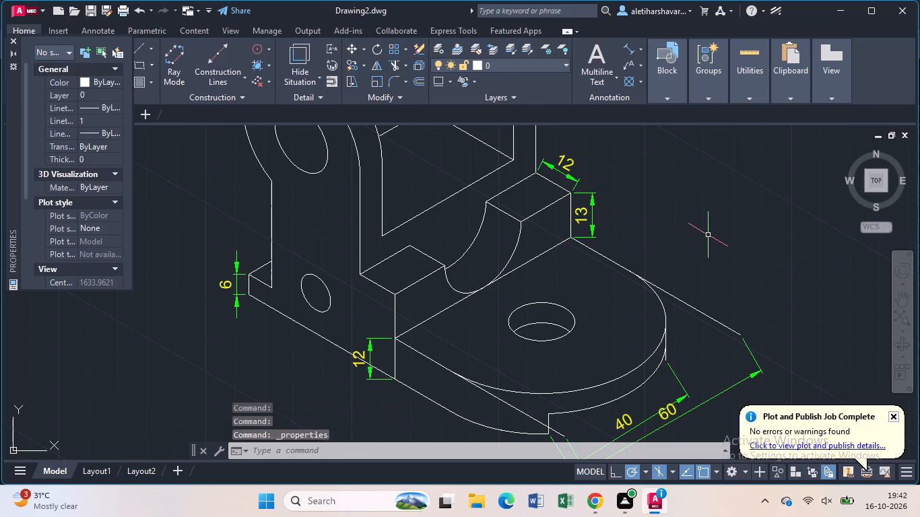
click(117, 108)
click(117, 108)
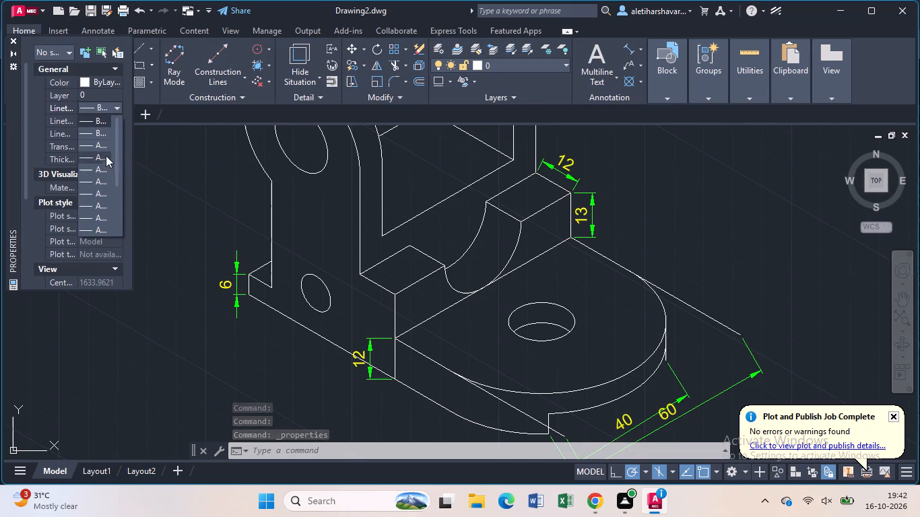
click(98, 206)
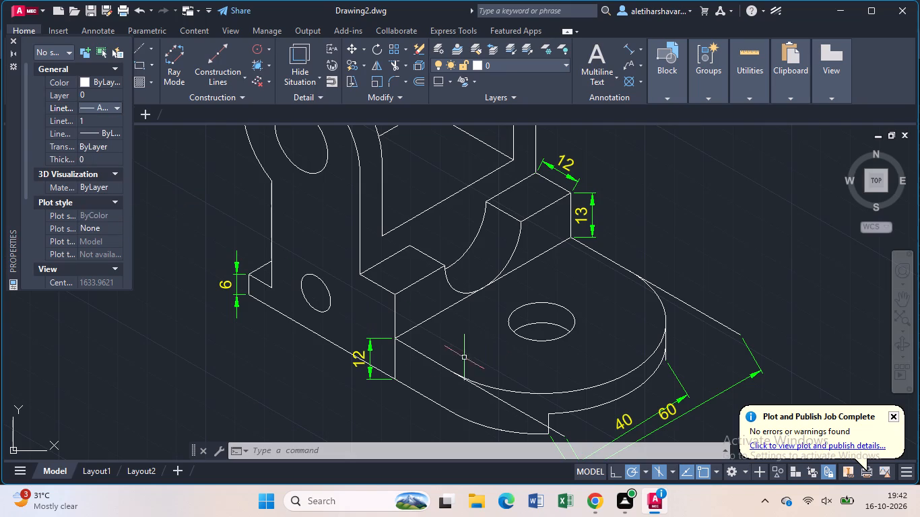
key(l)
key(Return)
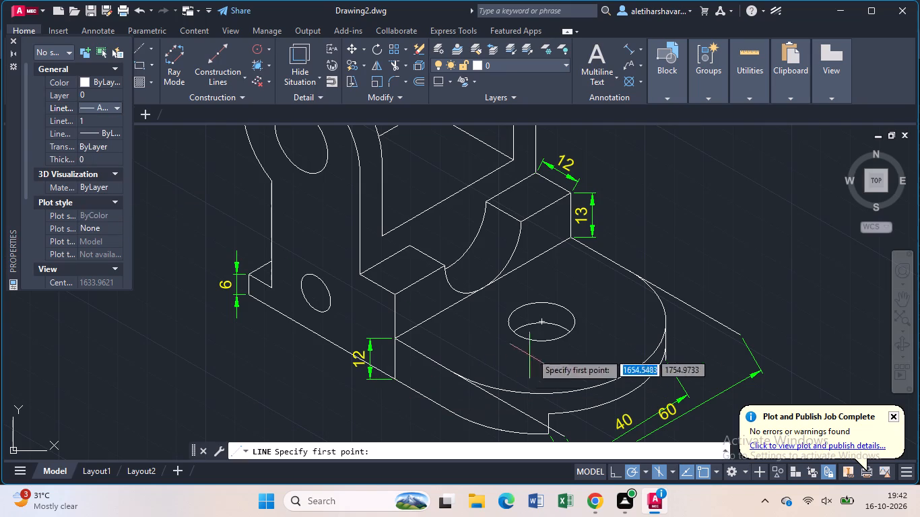
click(544, 322)
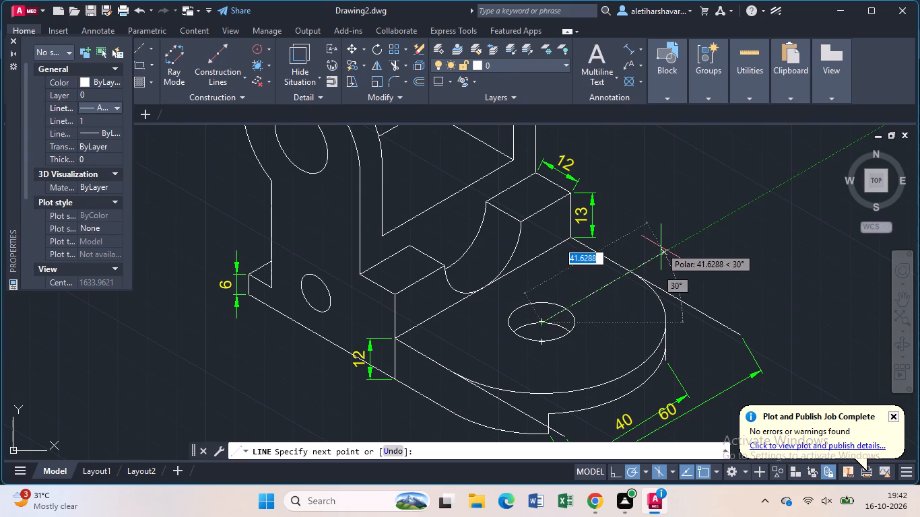
click(661, 247)
key(Escape)
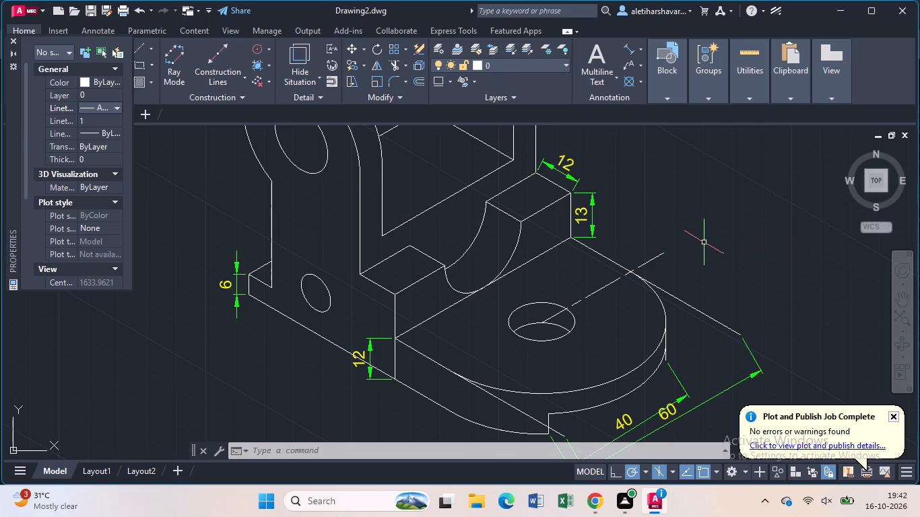
Add an aligned dimension along the base's rear edge, from the raised block's lower corner to the hole's dash-dot line.
click(628, 45)
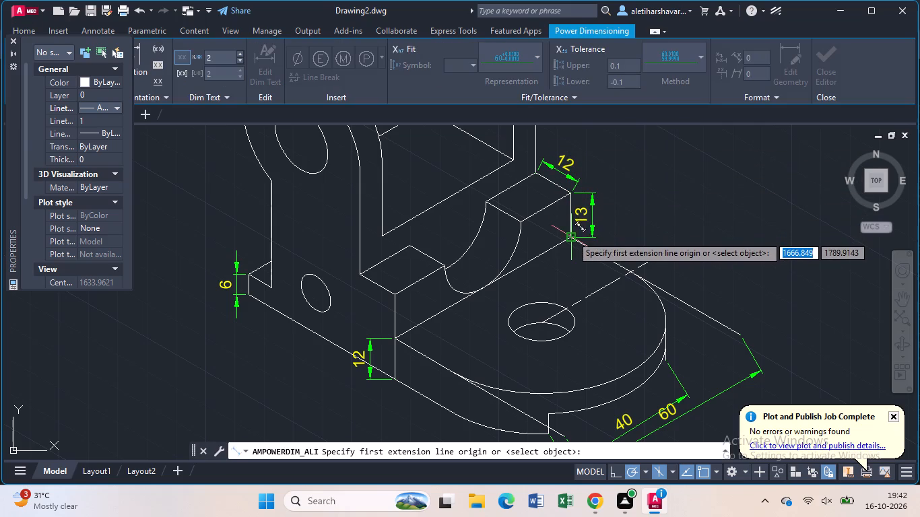
click(572, 236)
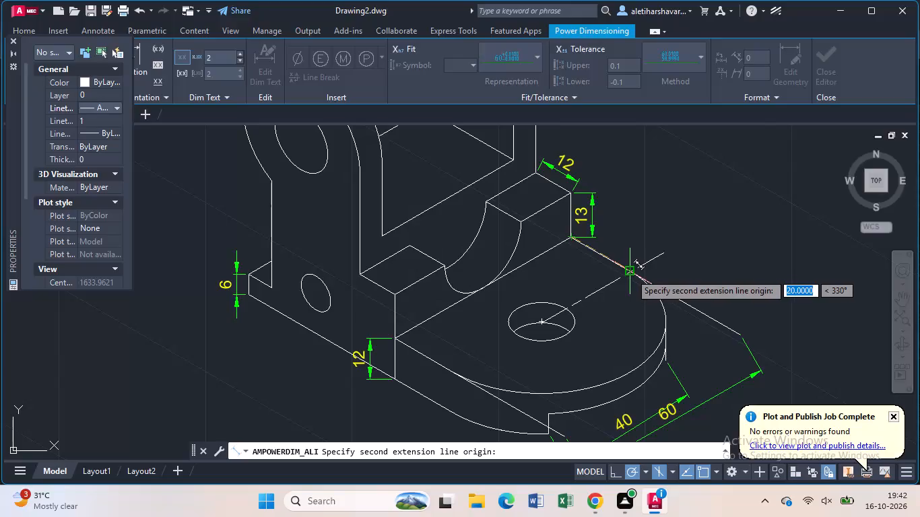
click(631, 273)
click(659, 252)
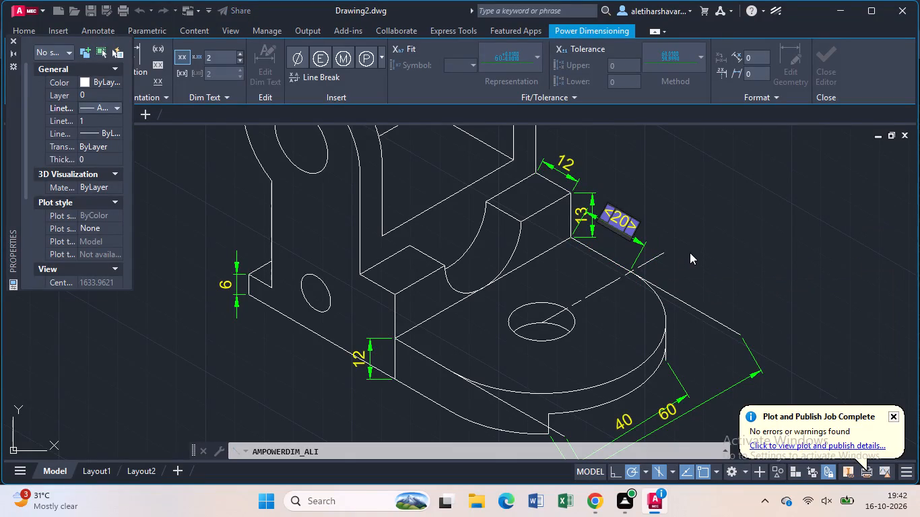
key(Return)
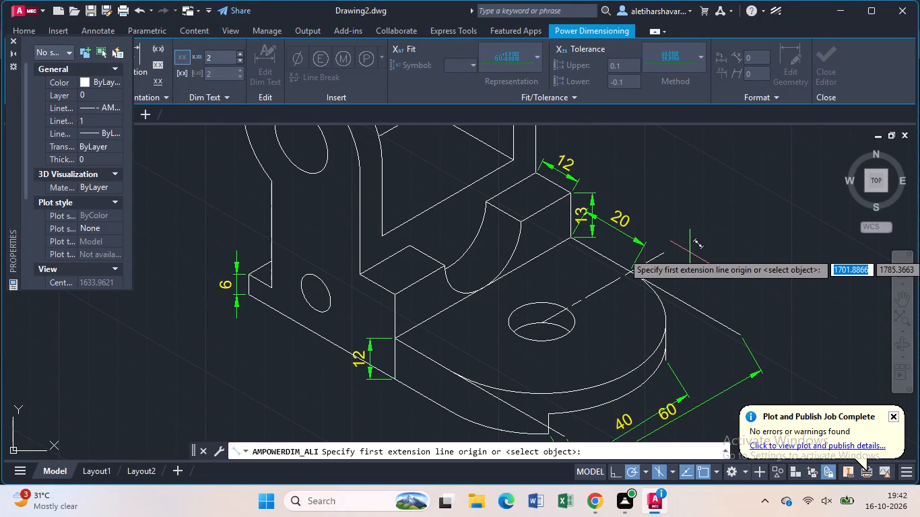
Trim off the end of the base hole's dash-dot line that extends past the base's rear edge.
text(tr)
key(Return)
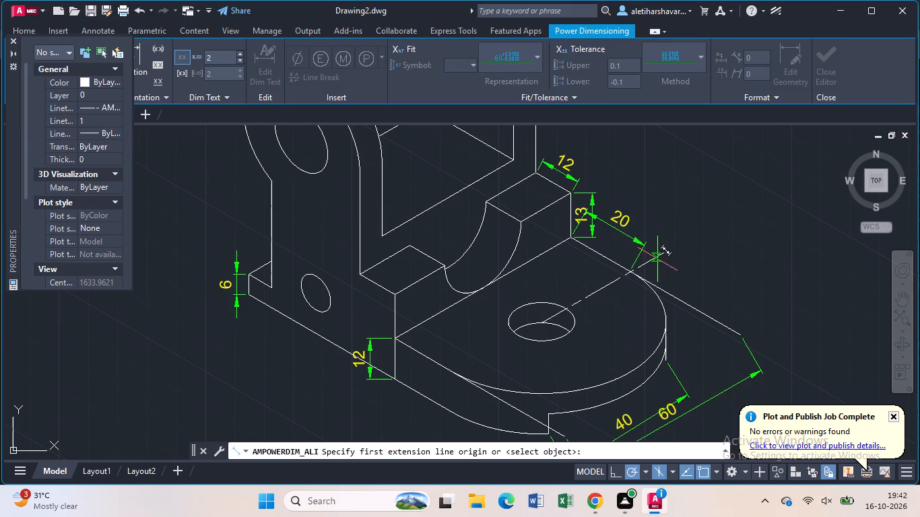
key(Escape)
text(tr)
key(Return)
click(655, 258)
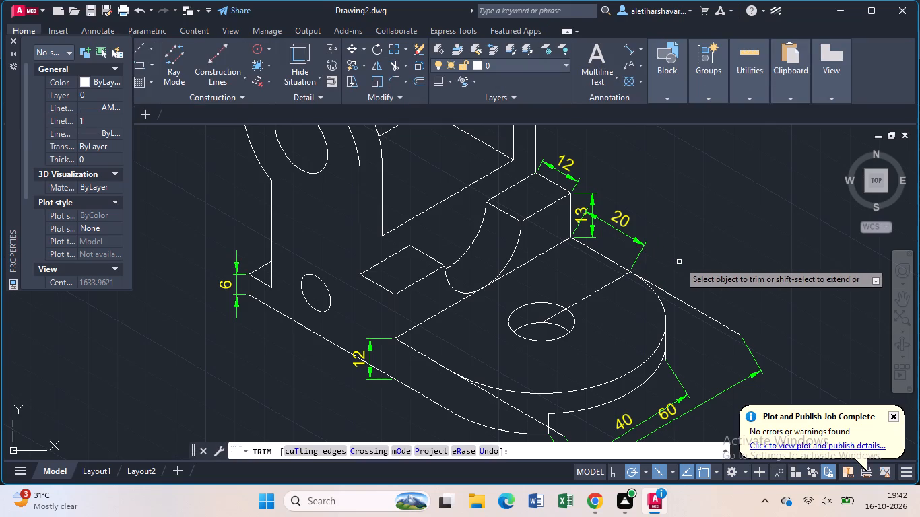
key(Escape)
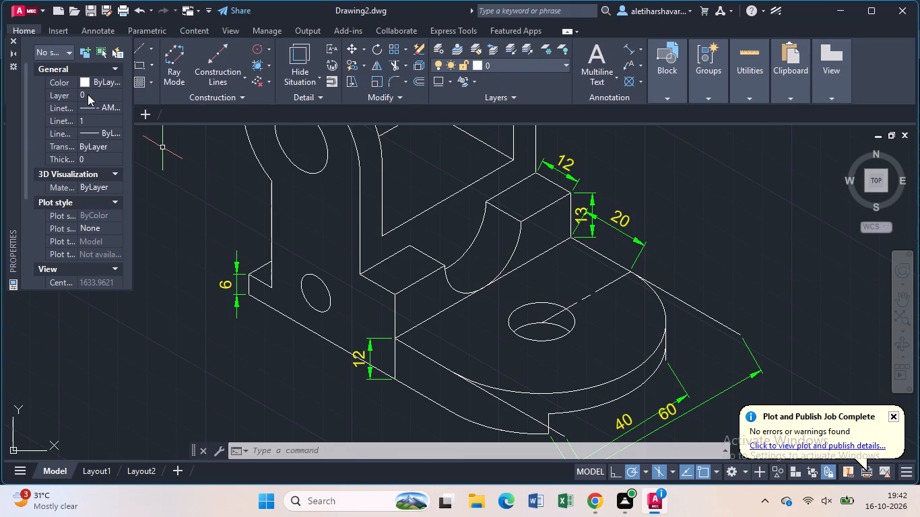
Set the current linetype back from dash-dot to continuous and close the Properties palette.
click(110, 106)
click(111, 106)
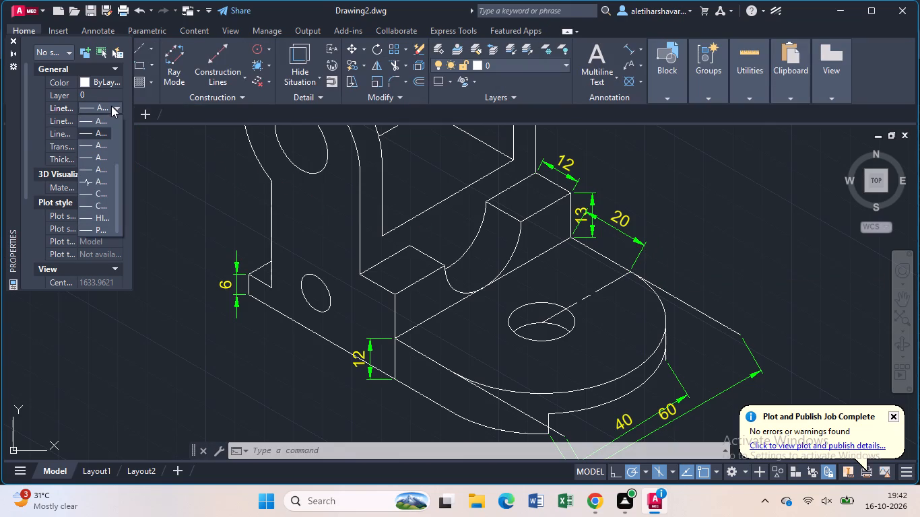
scroll(103, 154, up, 5)
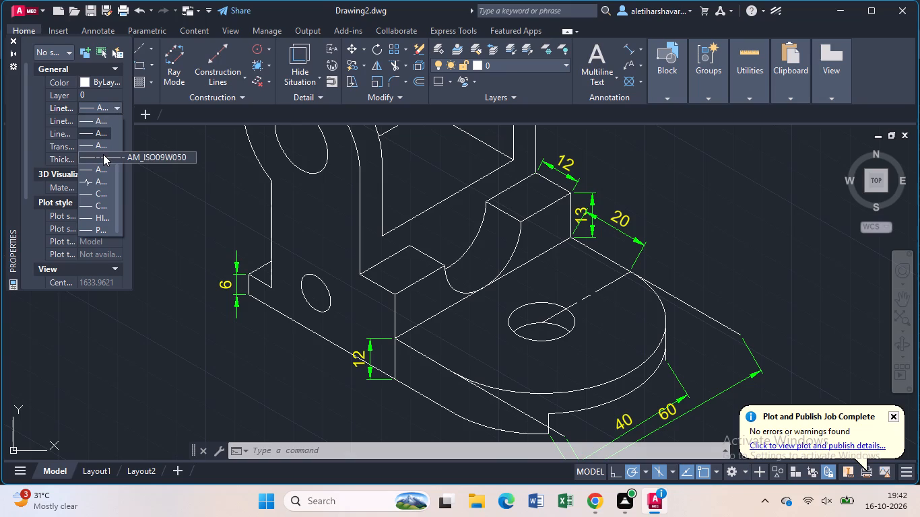
scroll(113, 144, up, 4)
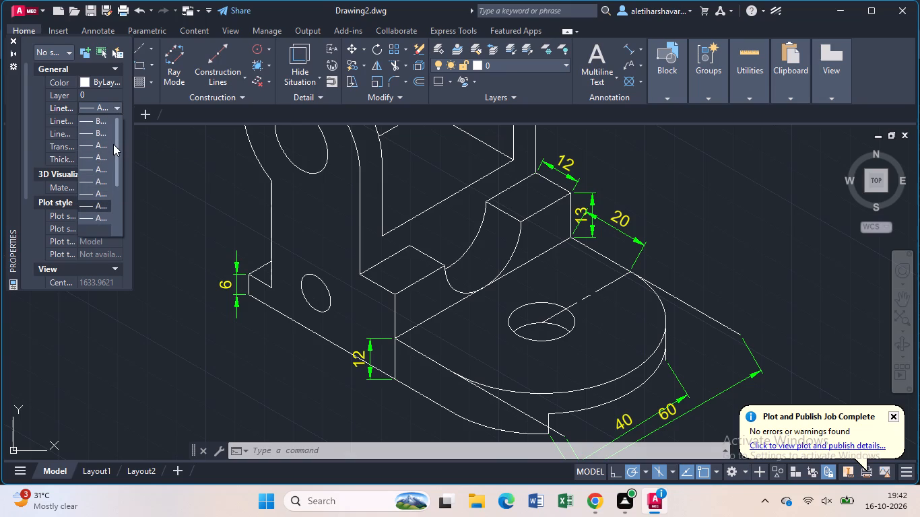
scroll(113, 144, up, 1)
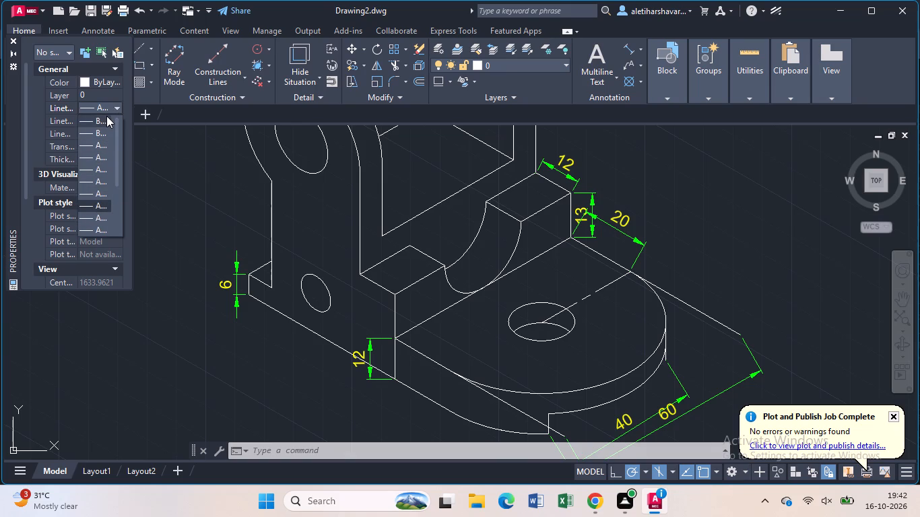
click(106, 116)
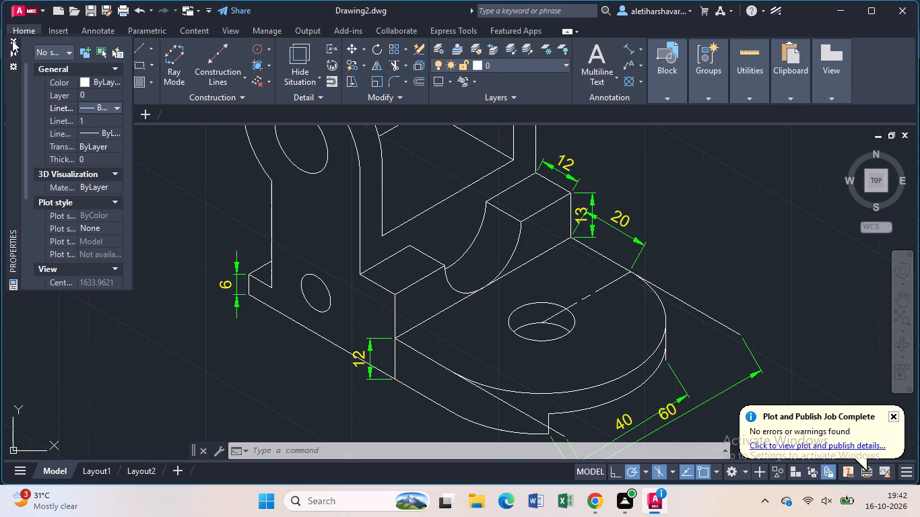
click(12, 40)
key(Escape)
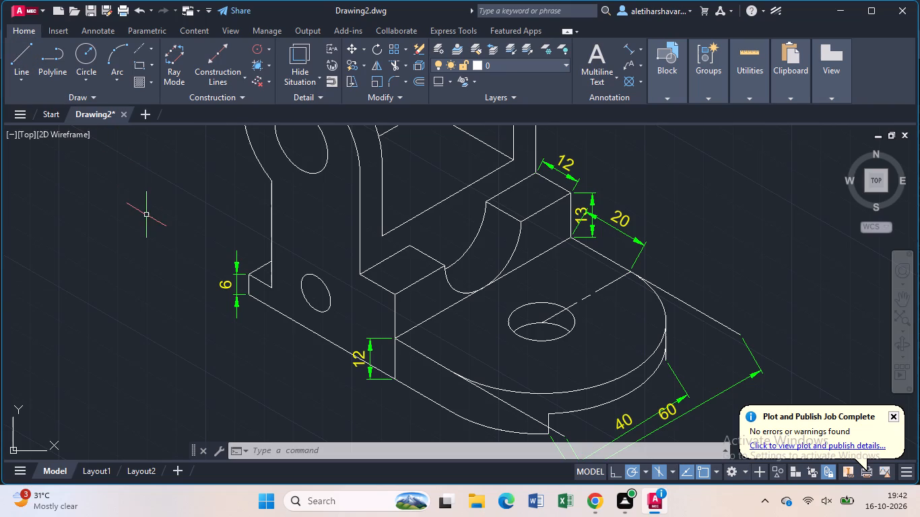
Shift the 20 dimension on the base's rear edge outward by about 12 at 0°, away from the 13 dimension.
scroll(164, 223, down, 2)
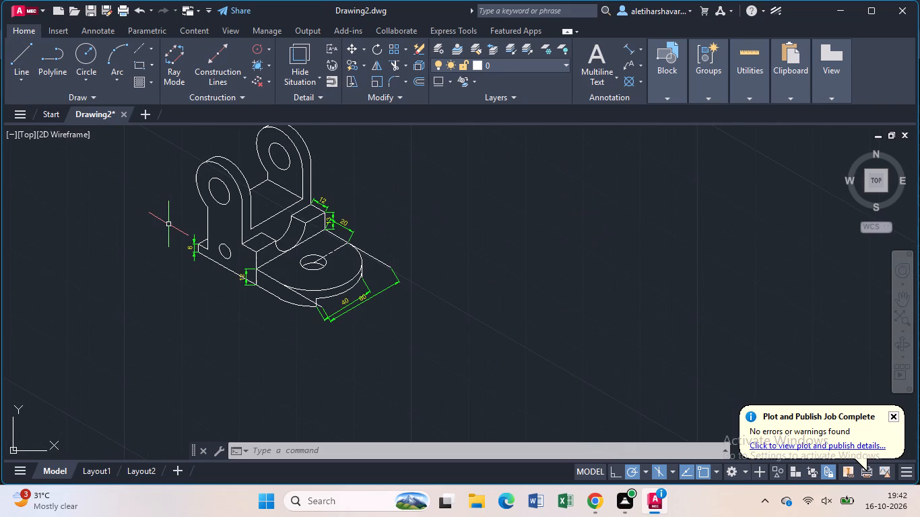
click(333, 219)
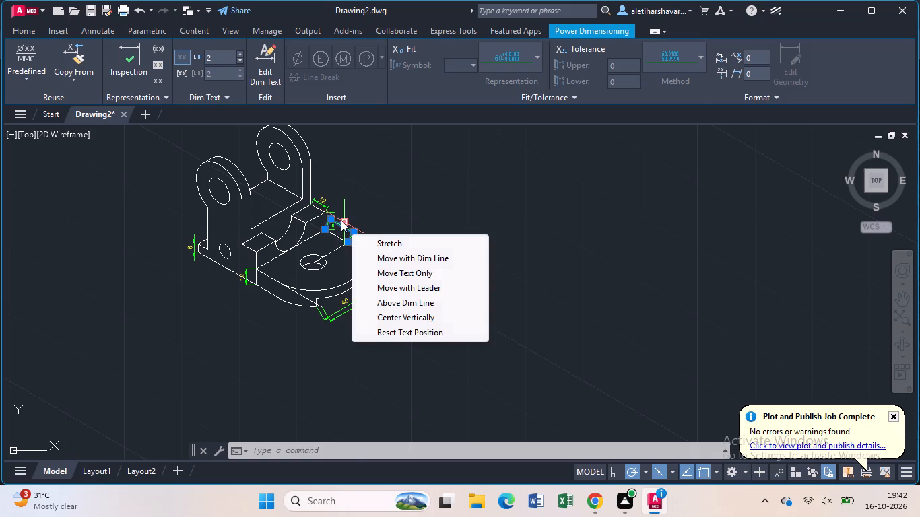
click(341, 220)
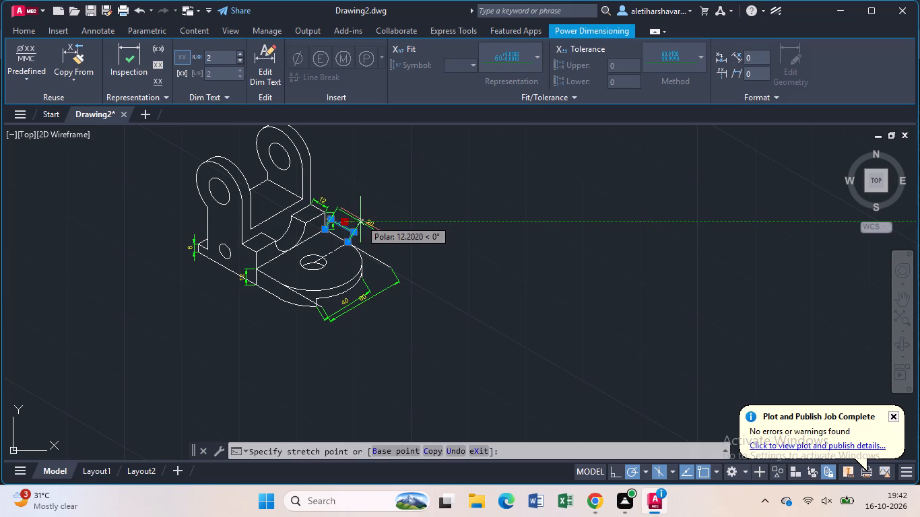
click(361, 219)
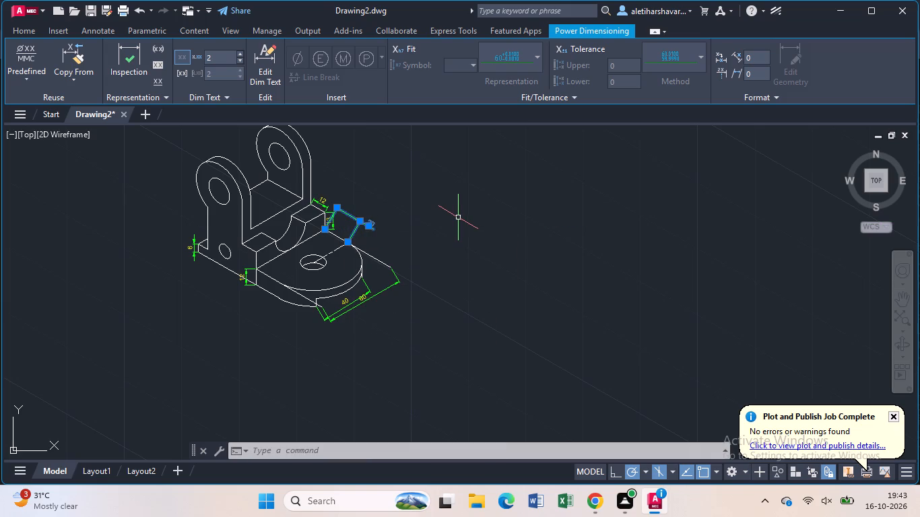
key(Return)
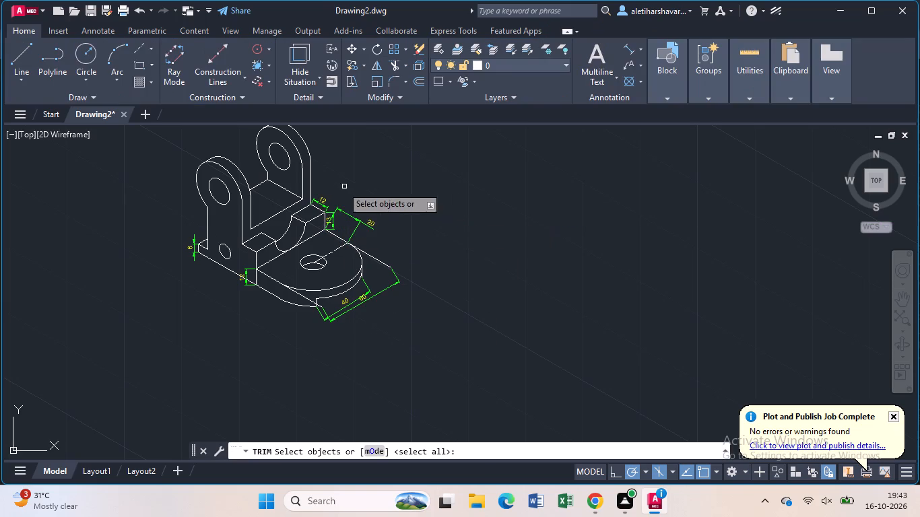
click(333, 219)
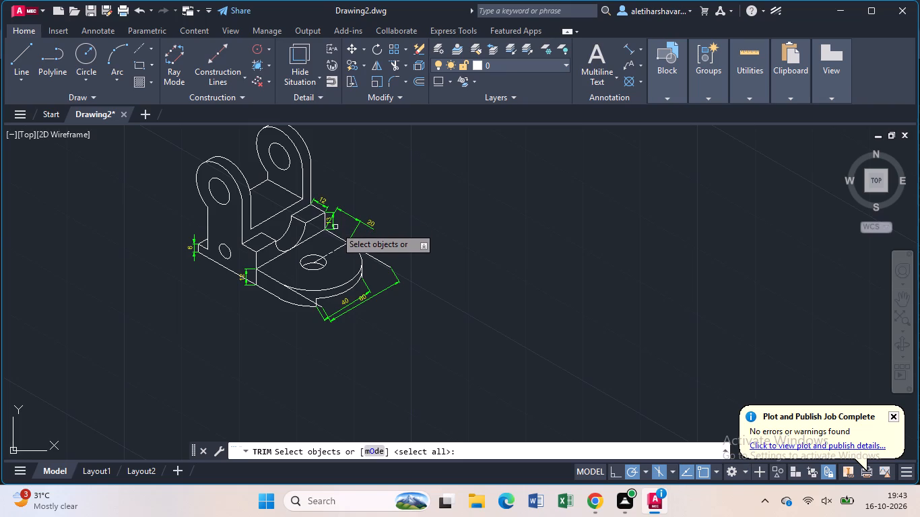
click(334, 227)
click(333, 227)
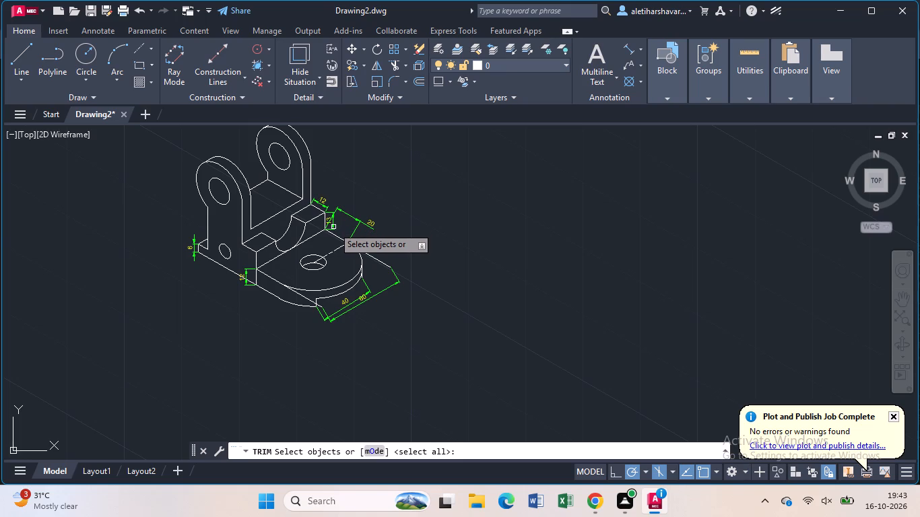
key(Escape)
Shift the raised block's 13 height dimension outward from its edge by about 8.7 at 330°.
click(333, 227)
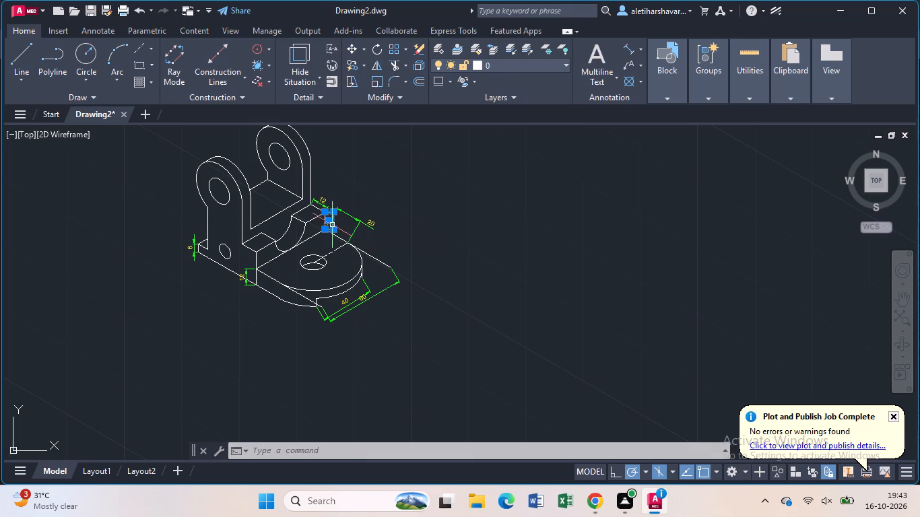
click(330, 221)
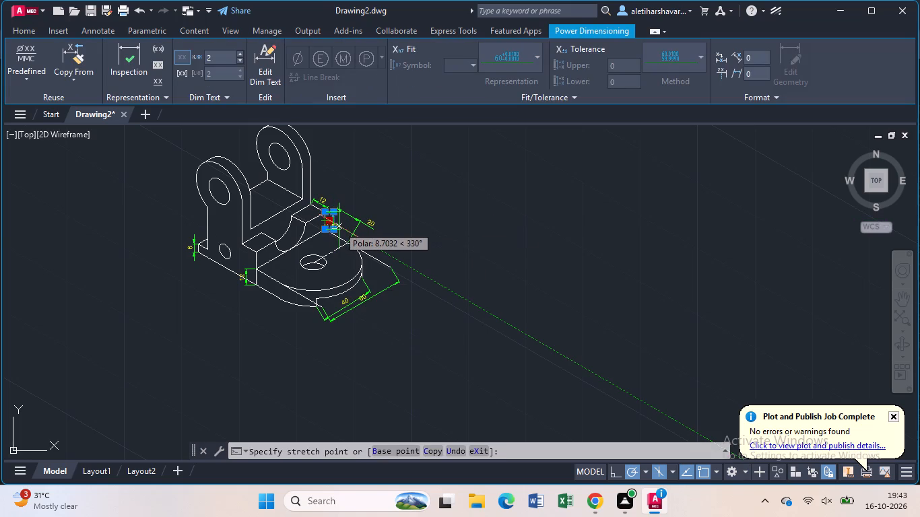
click(339, 226)
key(Return)
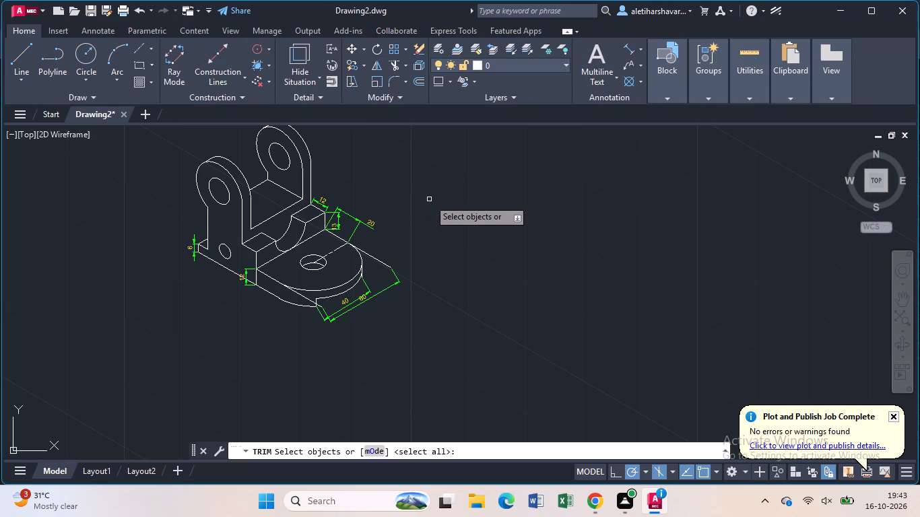
middle_drag(347, 168, 399, 252)
key(Escape)
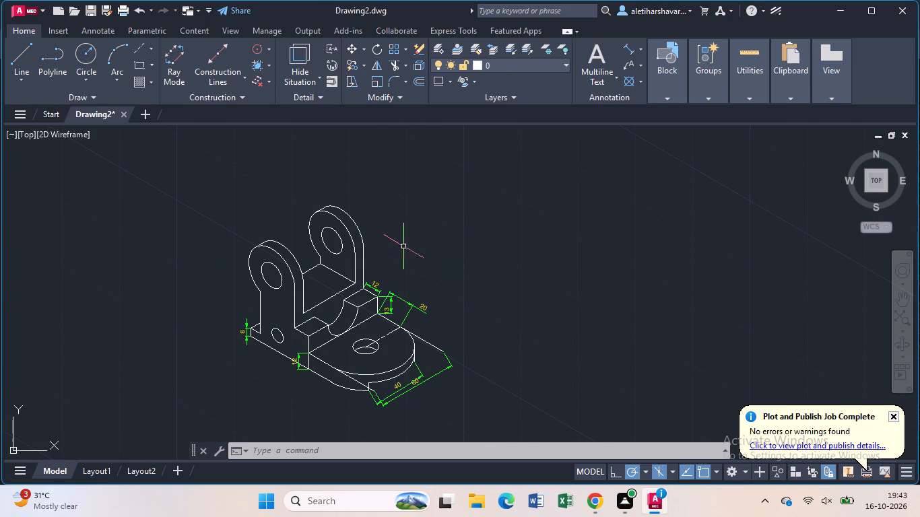
Add an aligned dimension along the base's lower front edge, from the outer corner beside the 6 dimension to the corner below the raised block.
click(626, 44)
scroll(221, 320, up, 1)
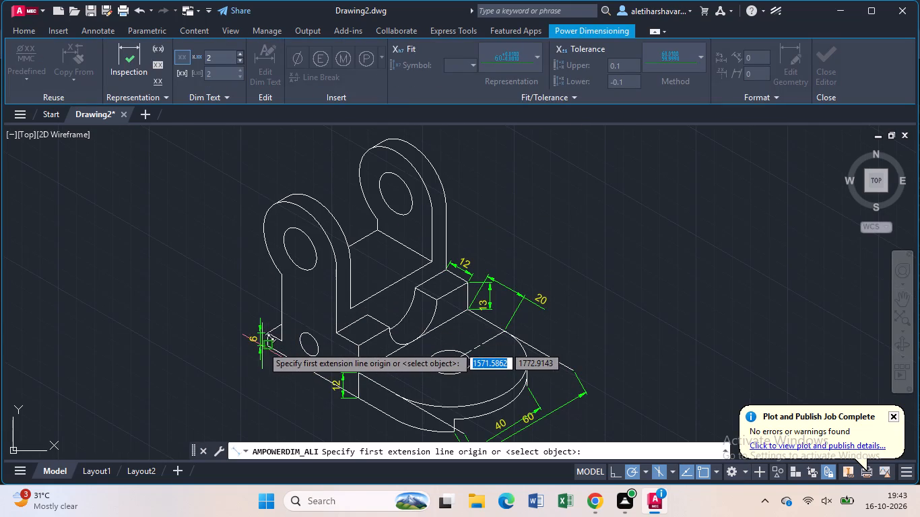
click(267, 346)
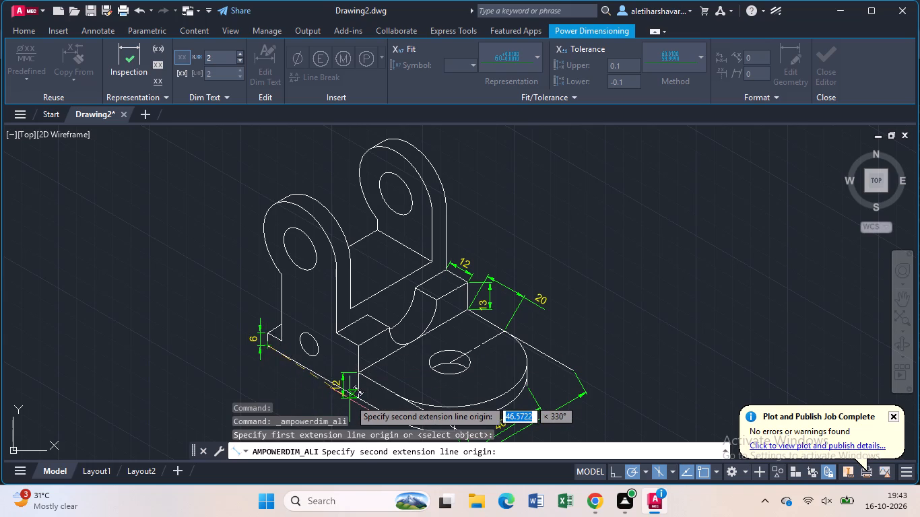
click(360, 399)
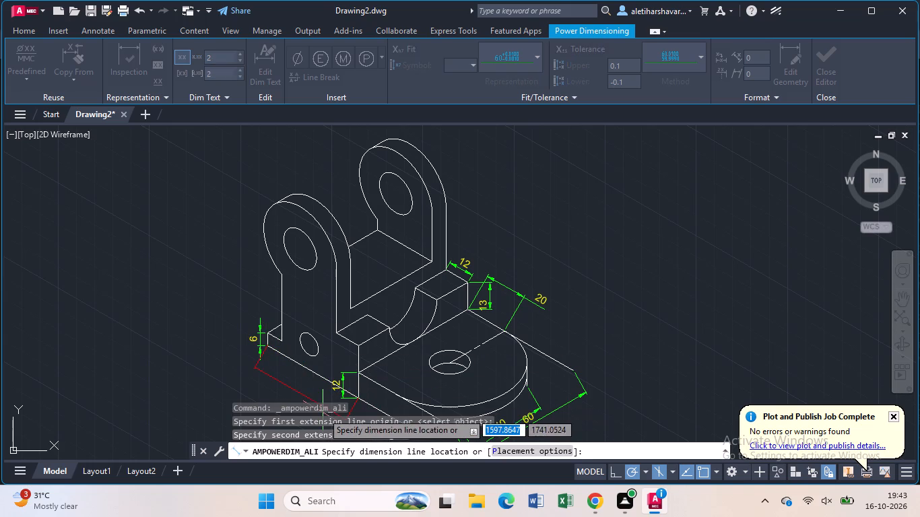
double_click(323, 413)
key(Return)
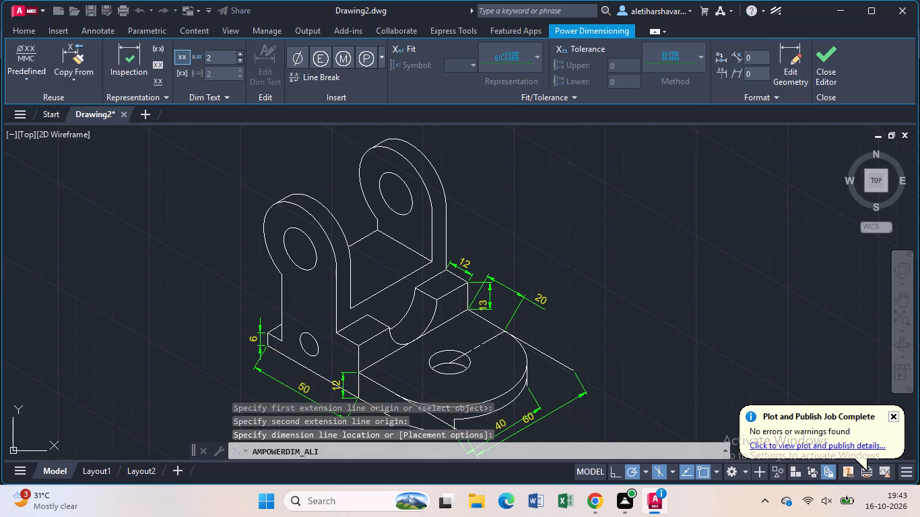
middle_drag(323, 406, 316, 293)
key(Escape)
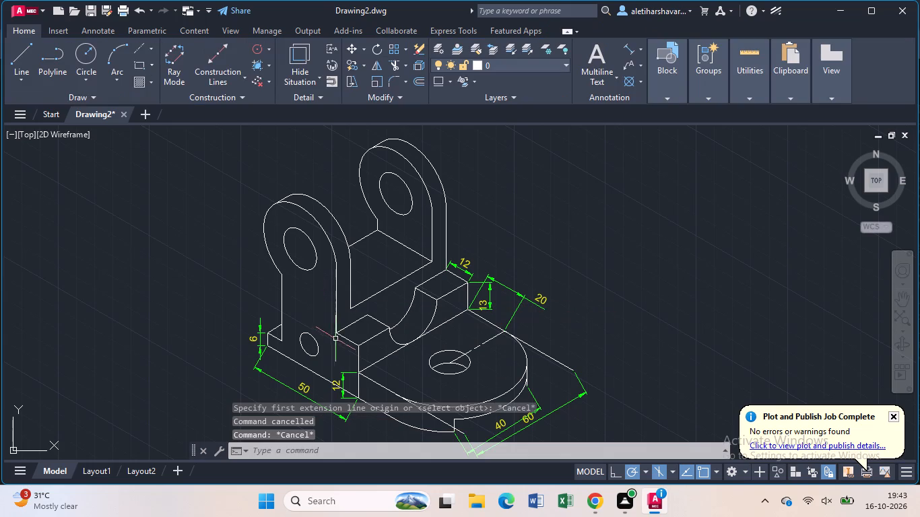
Draw a helper line at 210° from the lower arc of the base's rounded end past the line of the front edge.
middle_drag(336, 341, 321, 271)
scroll(321, 271, up, 1)
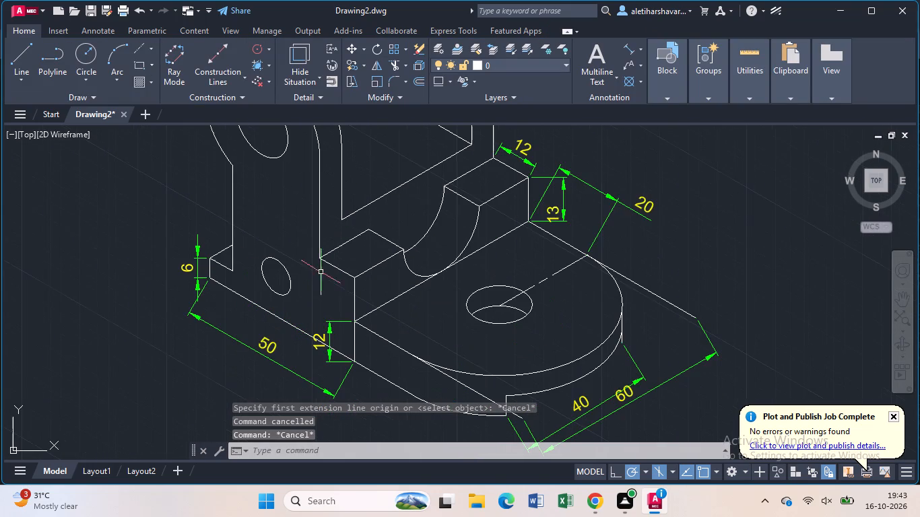
key(l)
key(Return)
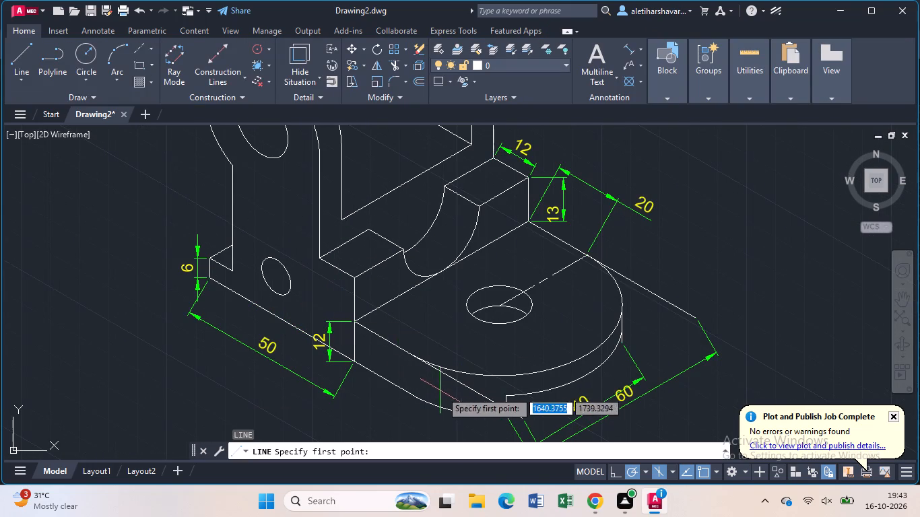
click(579, 379)
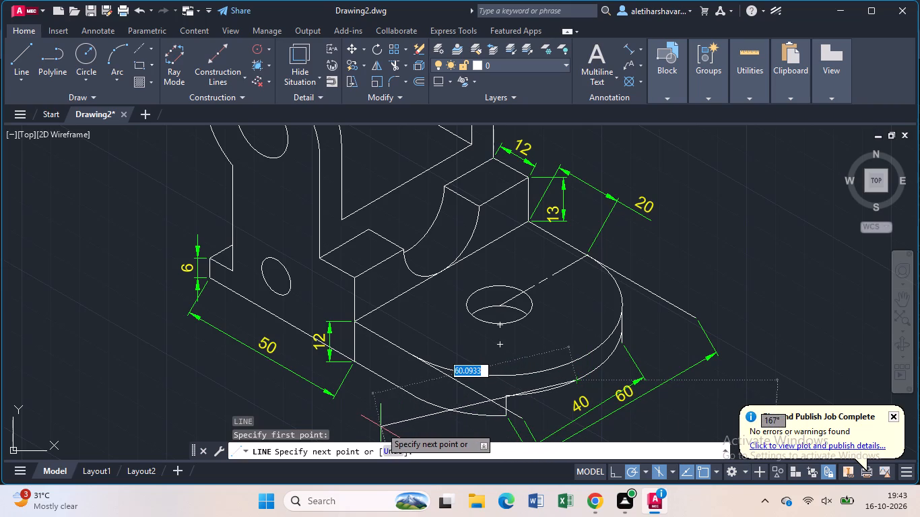
middle_drag(414, 432, 410, 369)
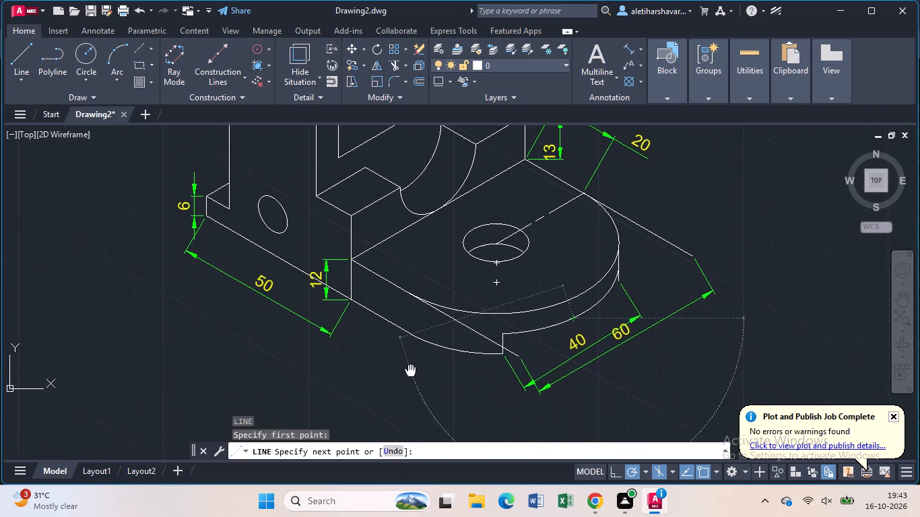
middle_drag(410, 369, 408, 346)
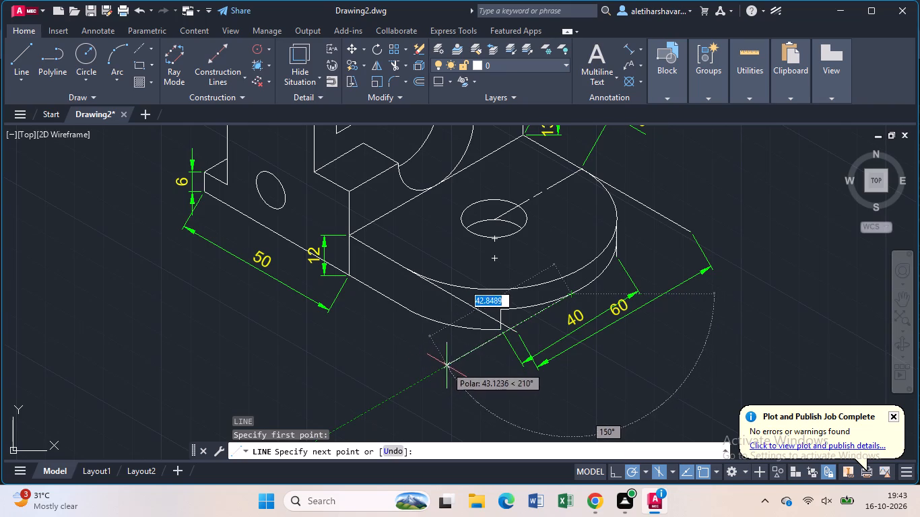
click(457, 361)
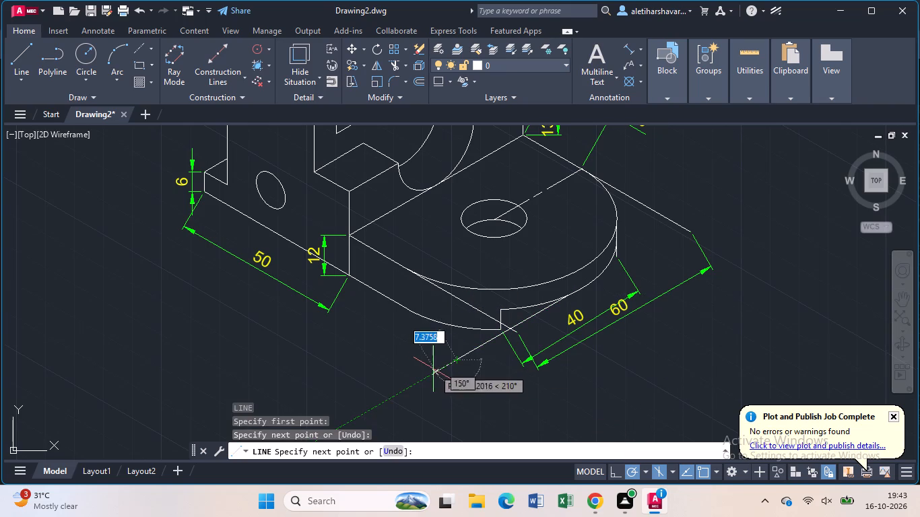
key(Escape)
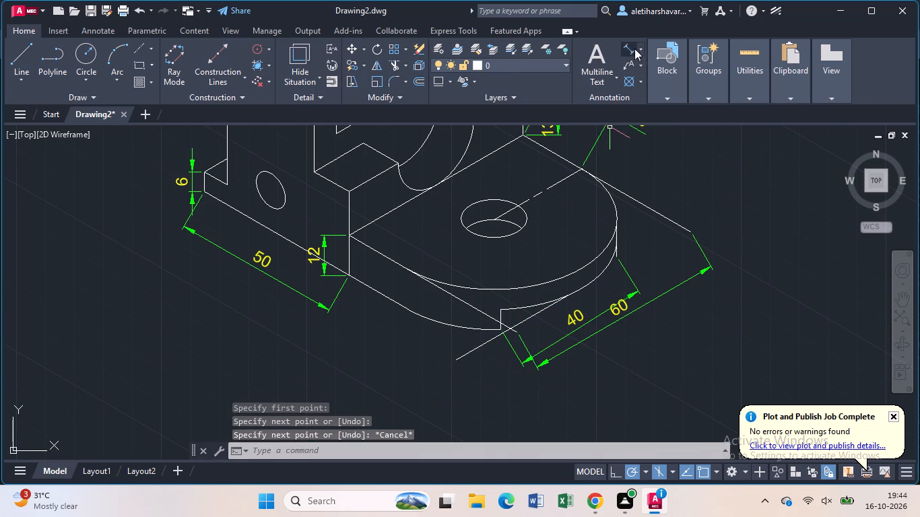
Add an aligned dimension from the outer corner beside the 6 dimension to the helper line past the rounded end, with text 100.
click(630, 45)
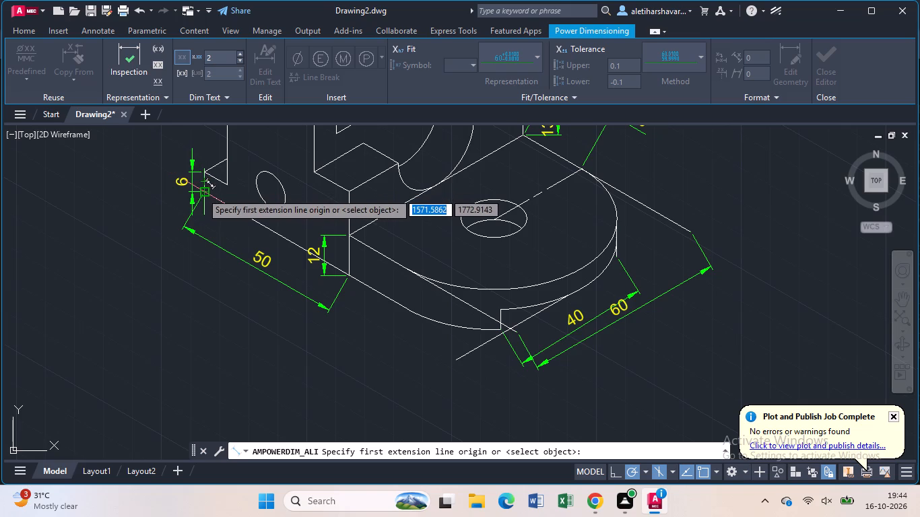
click(201, 193)
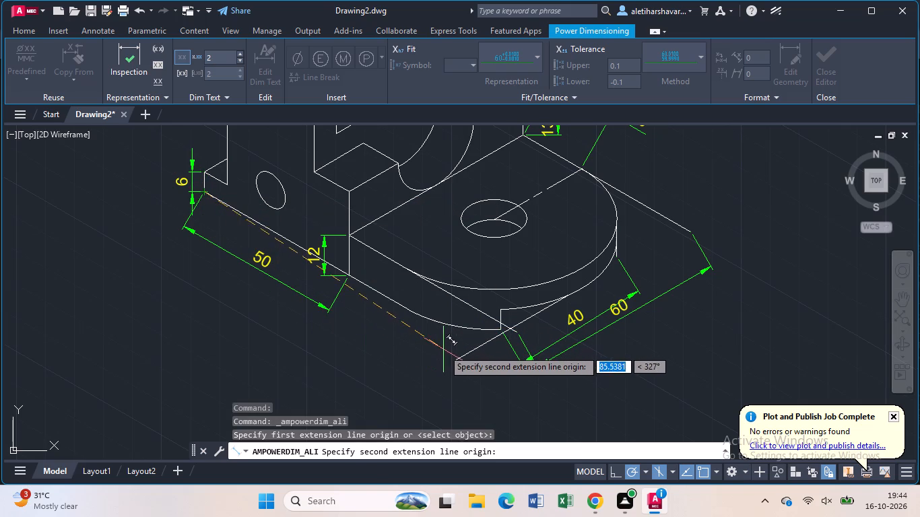
click(477, 347)
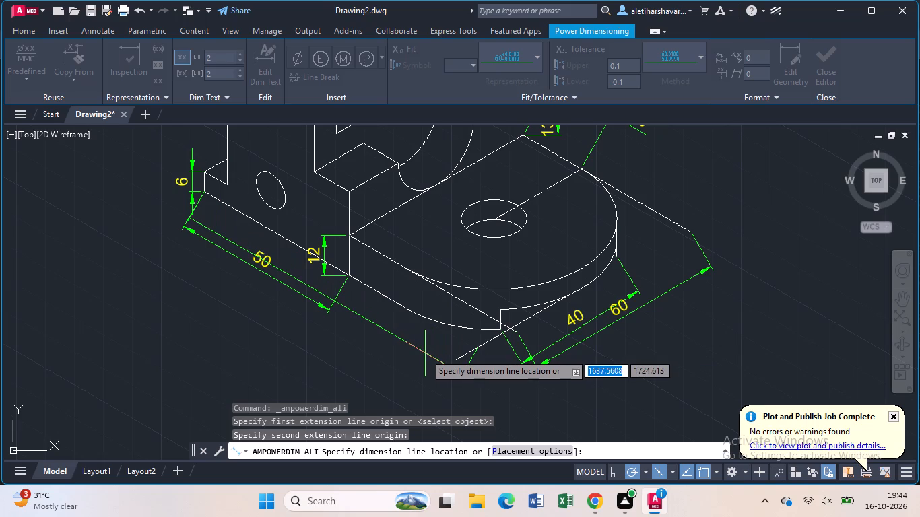
click(425, 353)
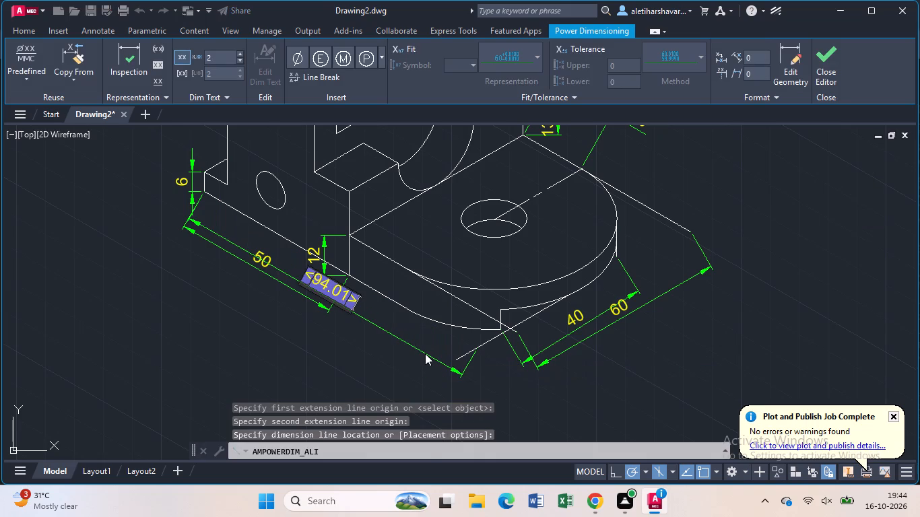
key(BackSpace)
text(100)
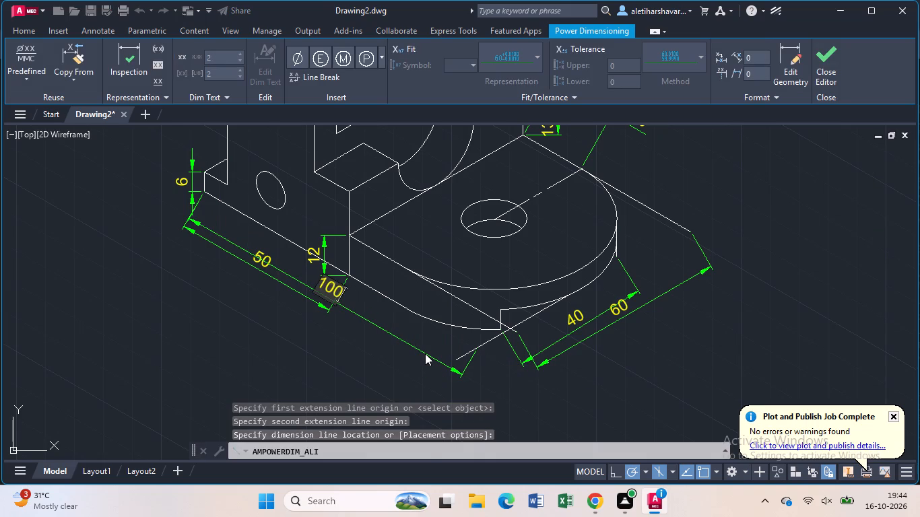
key(Return)
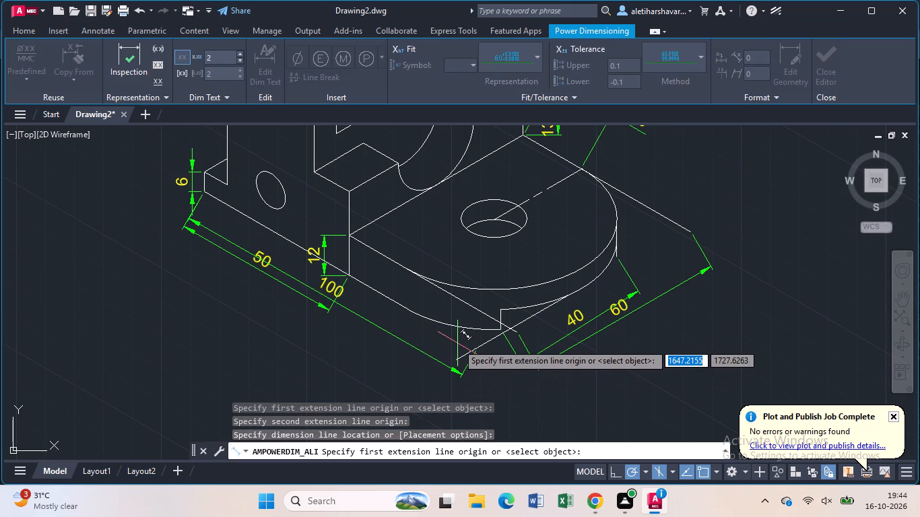
Trim away both portions of the 210° helper line below the base's rounded end.
text(tr)
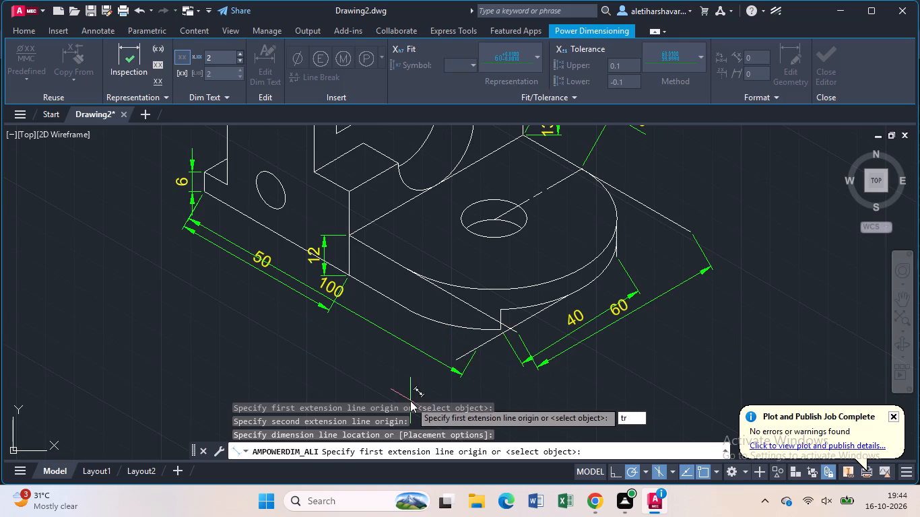
key(Return)
key(Escape)
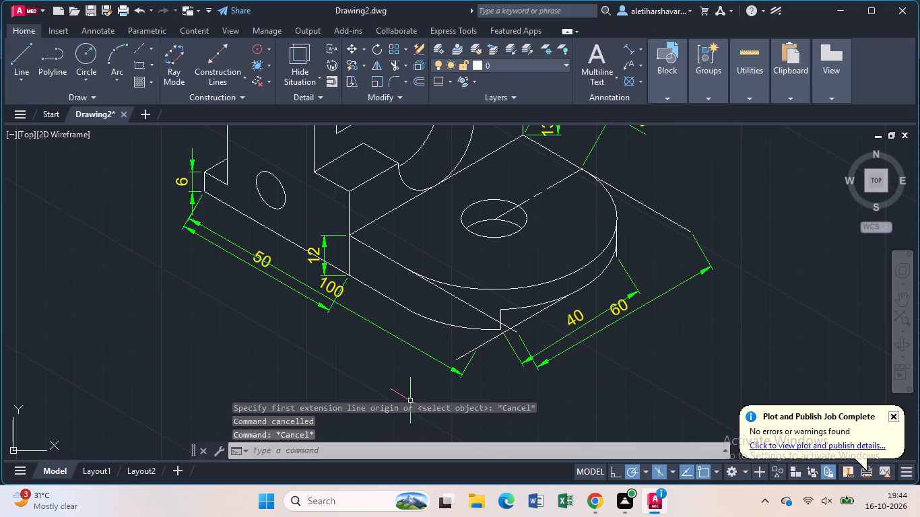
text(tr)
key(Return)
click(465, 355)
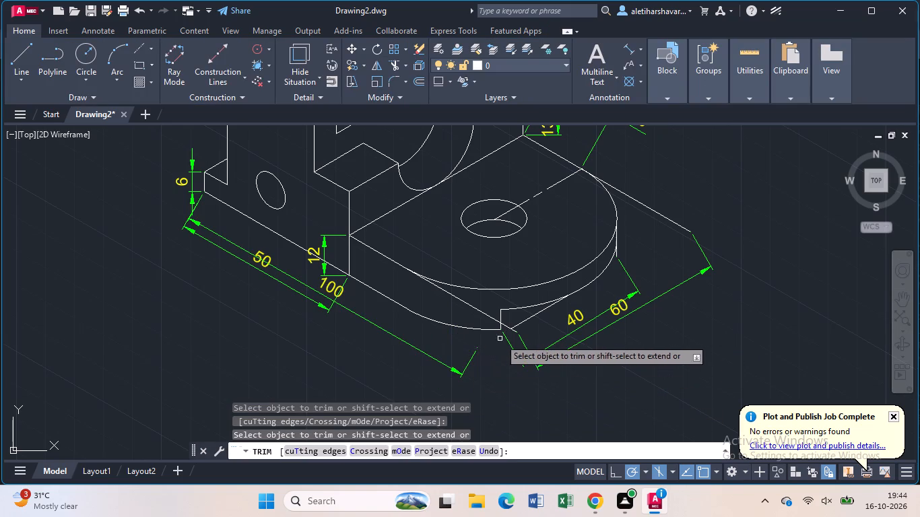
click(527, 320)
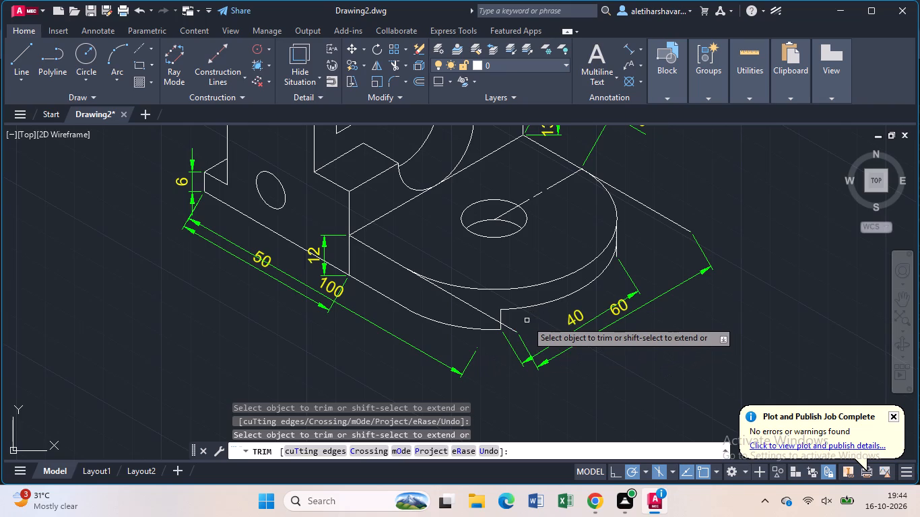
key(Escape)
Add an aligned dimension along the bottom edge of the rear upright lug, placed just below that edge.
scroll(525, 321, down, 1)
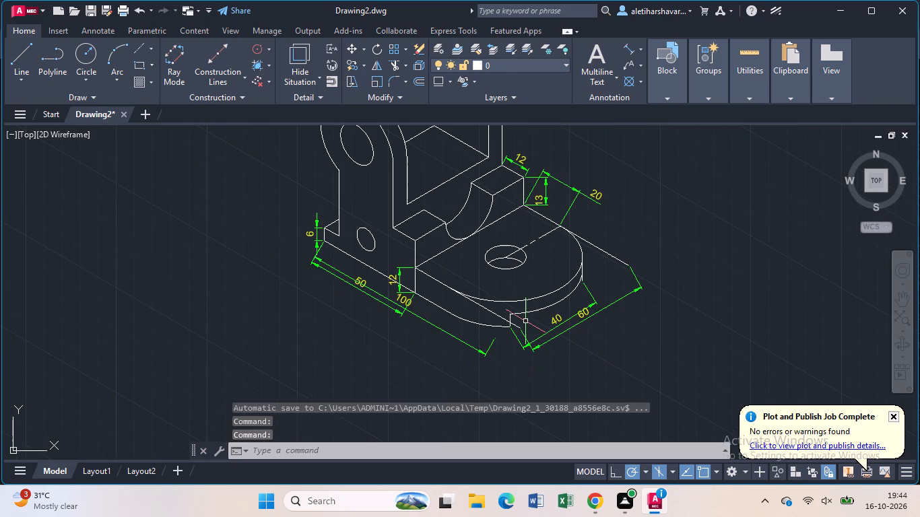
scroll(525, 321, down, 1)
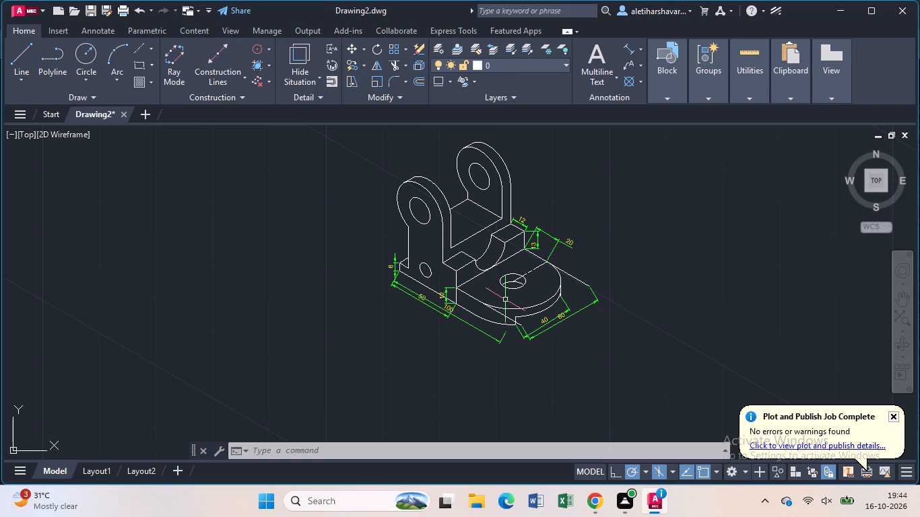
scroll(533, 230, up, 2)
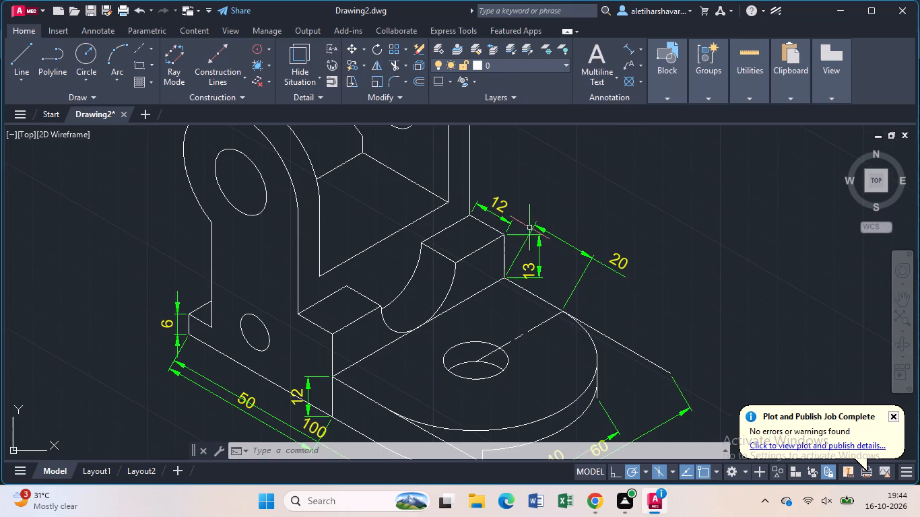
click(631, 44)
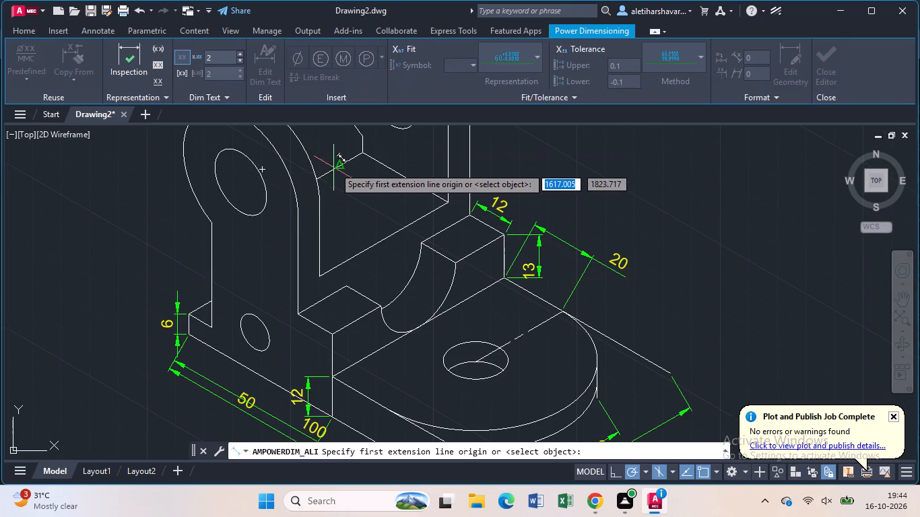
click(364, 149)
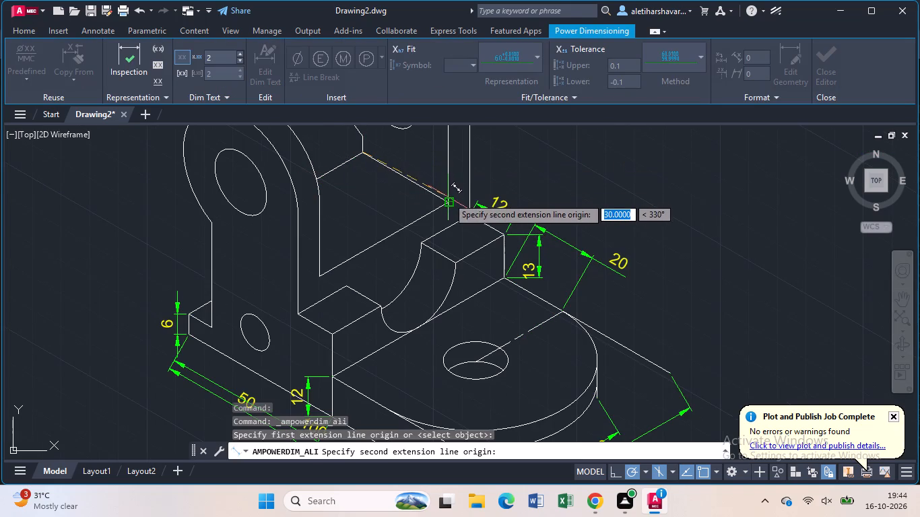
click(445, 199)
click(428, 204)
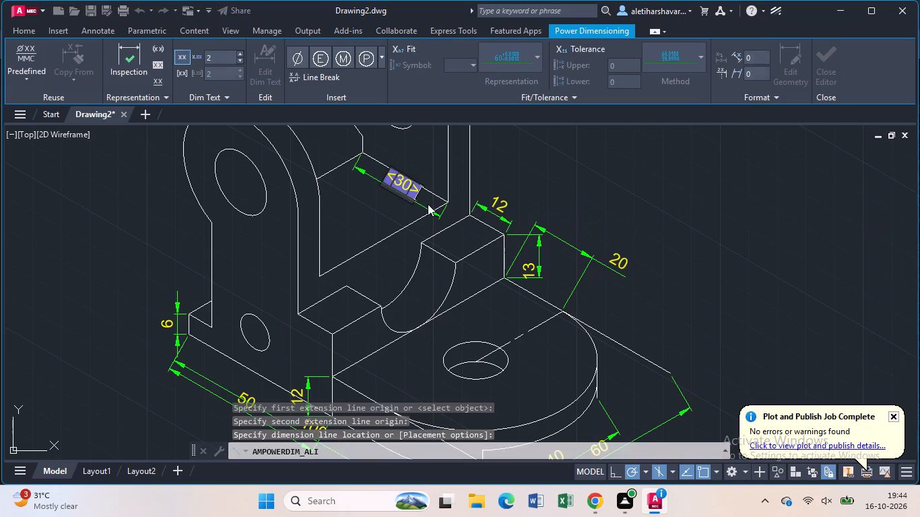
key(Return)
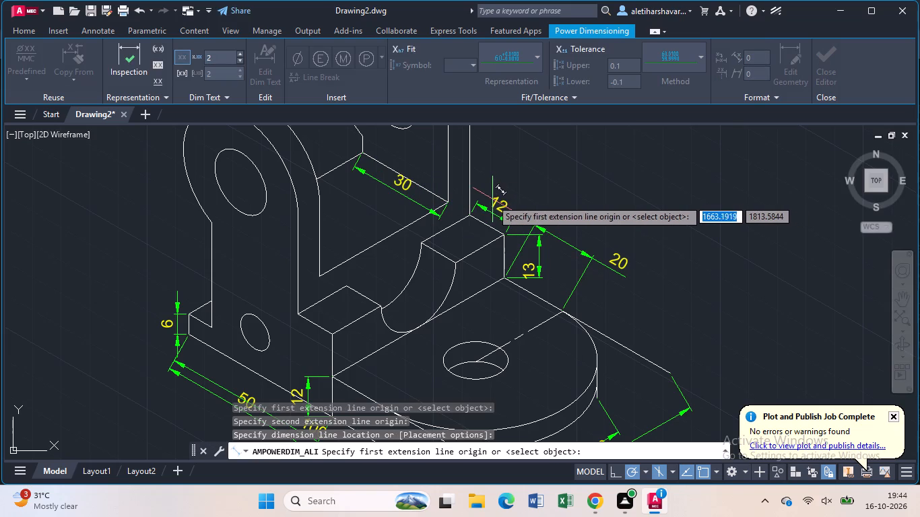
scroll(490, 199, up, 2)
scroll(490, 199, down, 3)
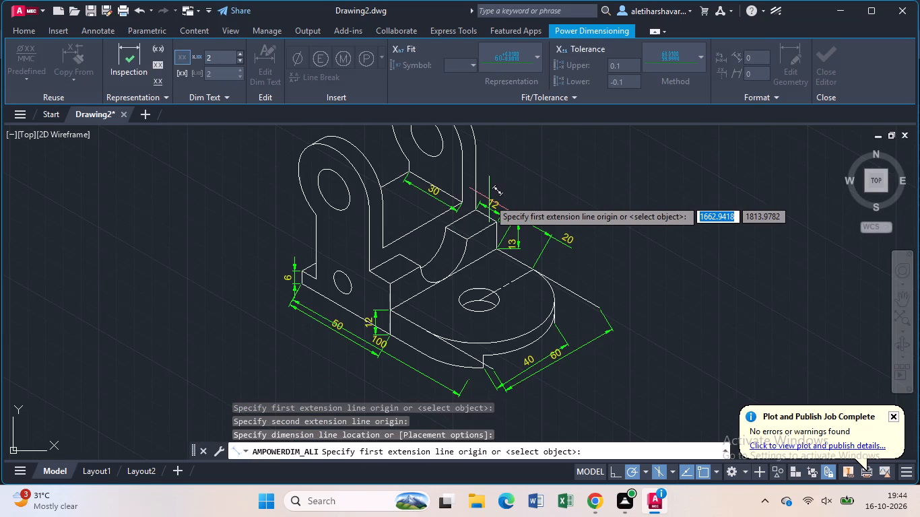
scroll(514, 191, down, 1)
middle_drag(515, 205, 515, 205)
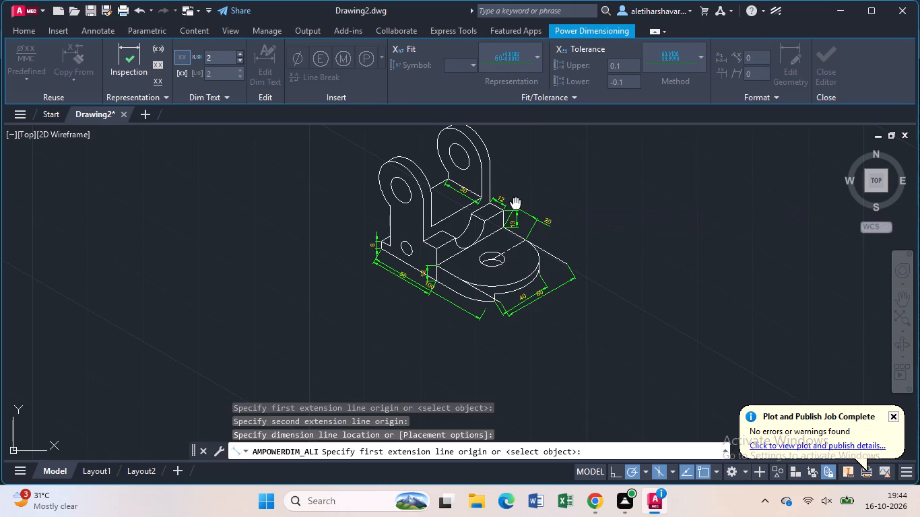
middle_drag(515, 205, 515, 267)
key(Escape)
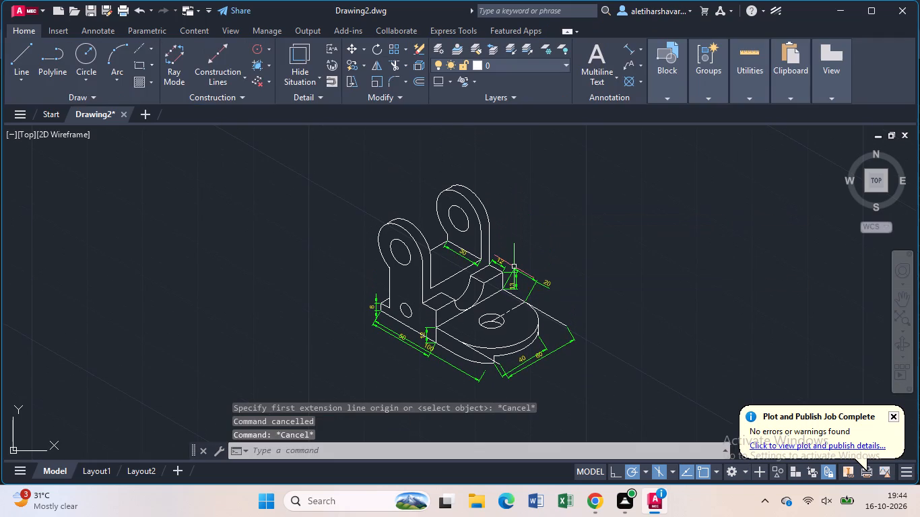
Add a multileader from the small hole low on the front upright, landing outside the part at 210°, with yellow text Ø10.
text(ml)
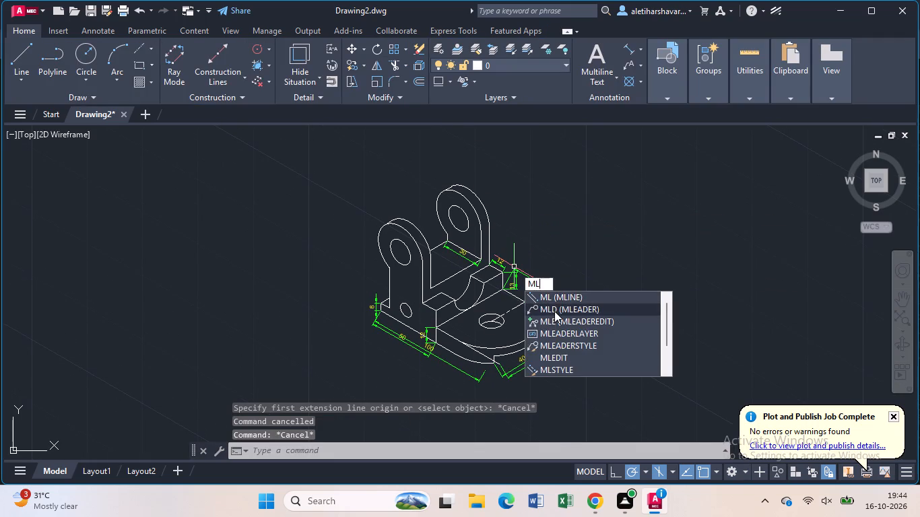
click(554, 311)
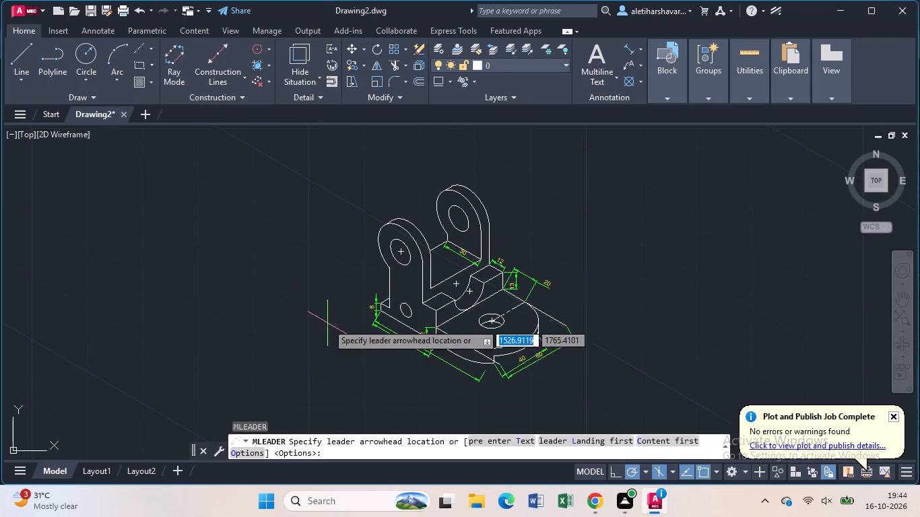
click(411, 315)
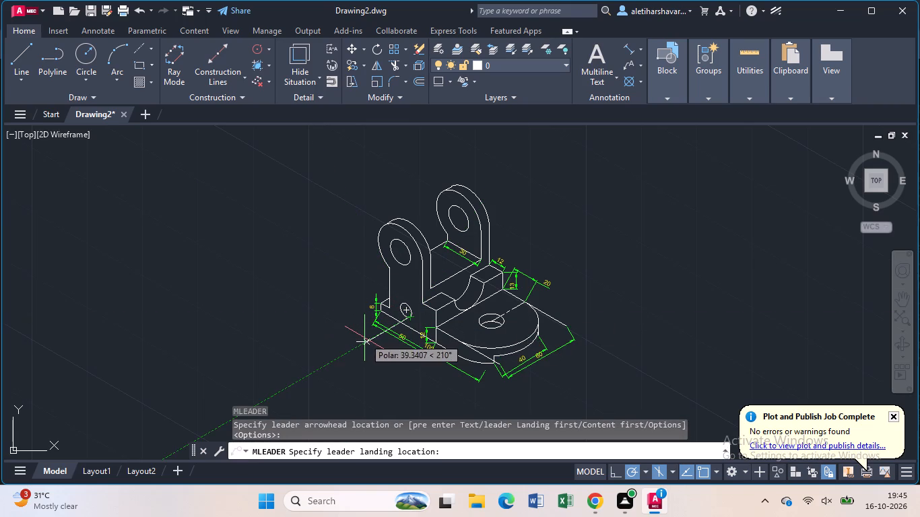
click(365, 339)
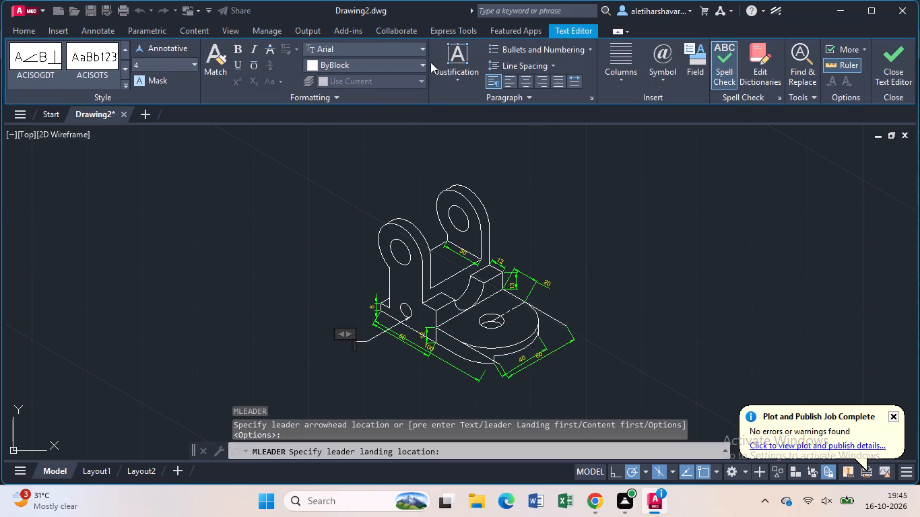
click(420, 63)
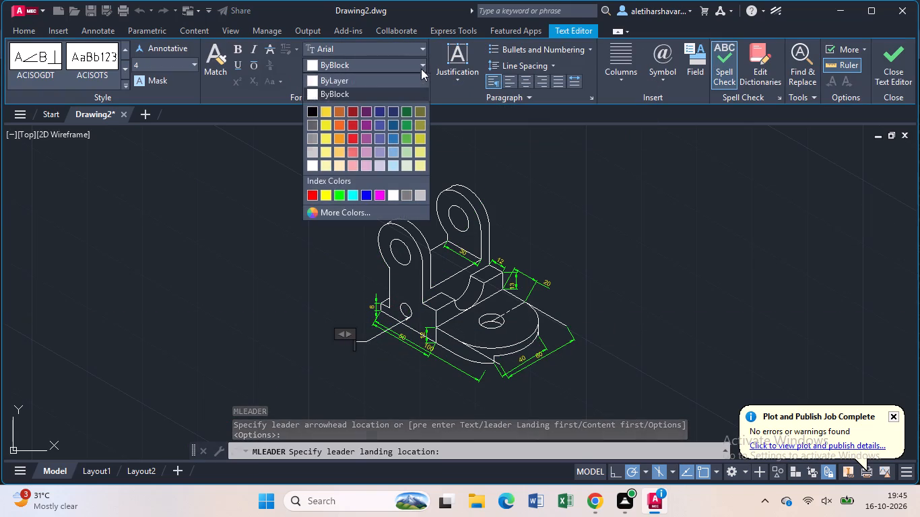
click(327, 193)
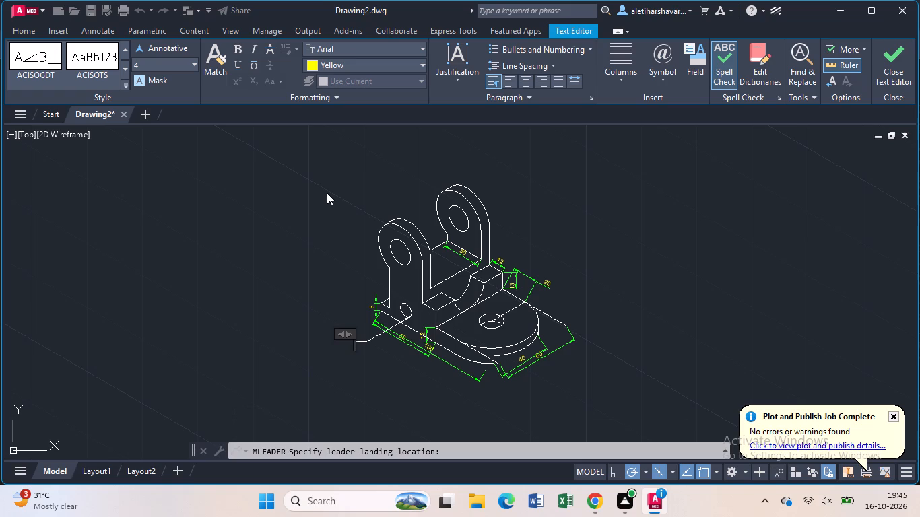
text(%%c)
text(10)
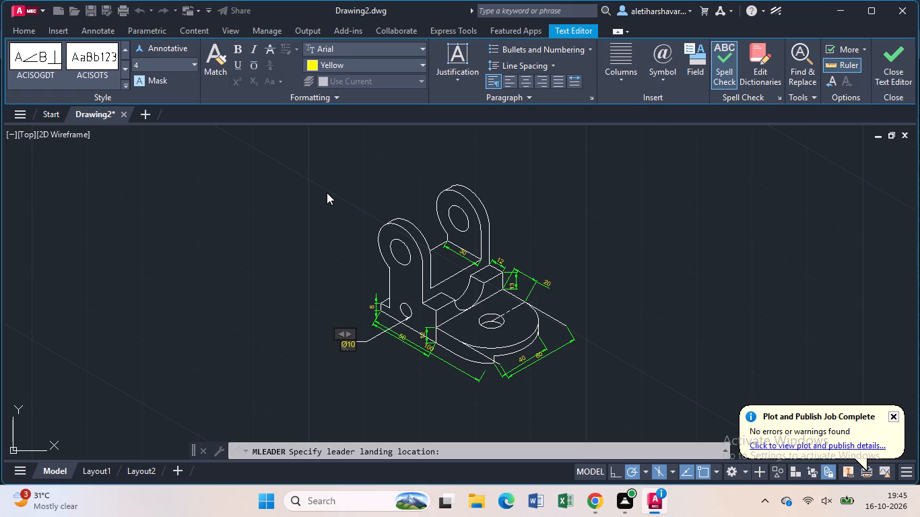
click(327, 193)
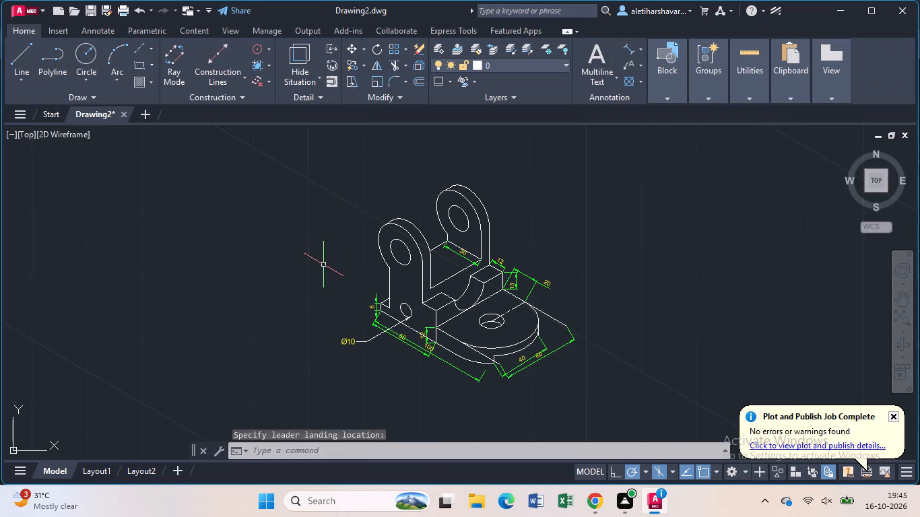
Add a multileader from the large hole in the front upright, landing outside the part, with yellow text Ø18.
key(Return)
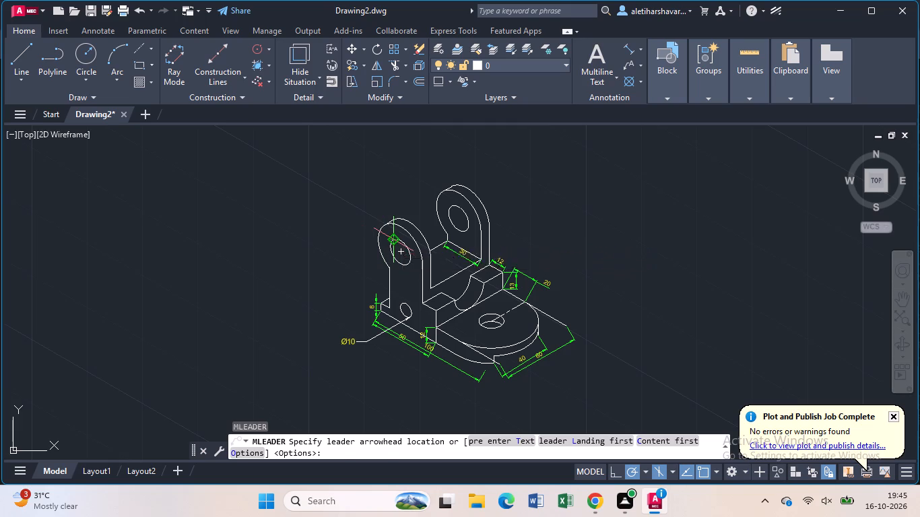
click(393, 244)
click(368, 246)
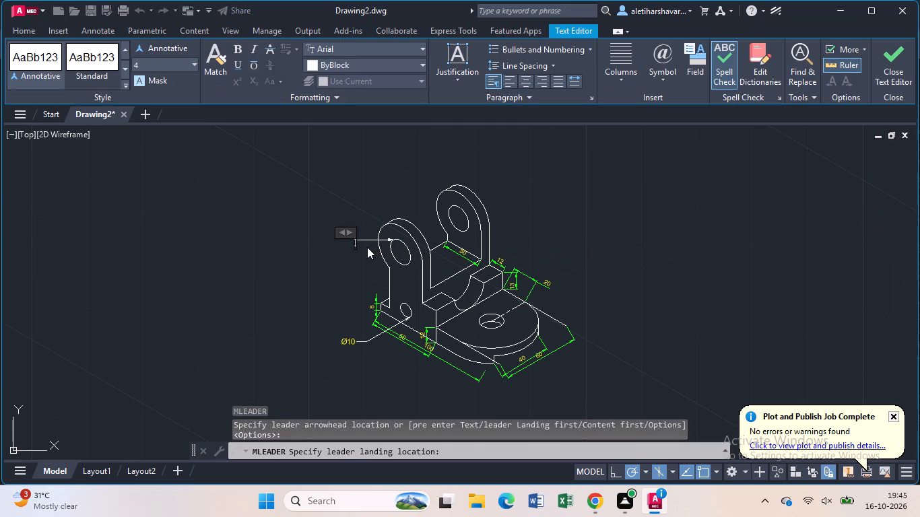
click(422, 64)
click(325, 191)
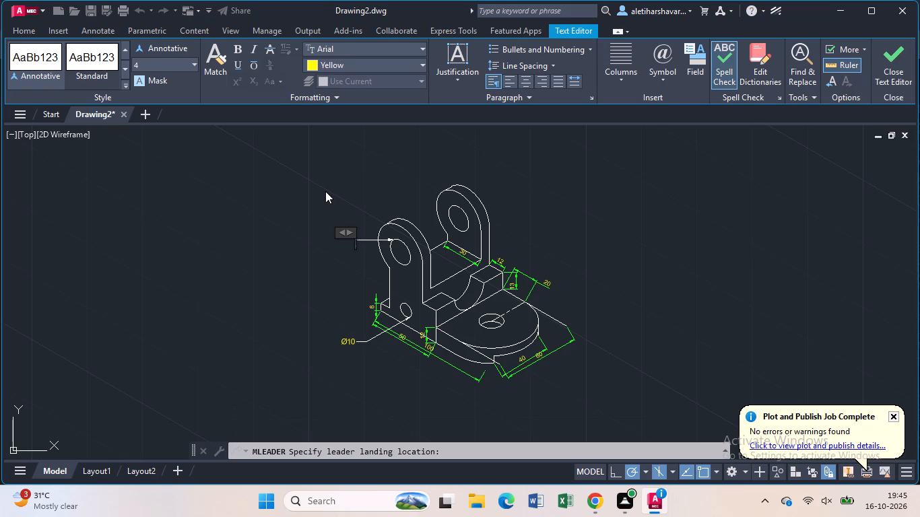
text(%%)
key(shift+c)
key(1)
key(8)
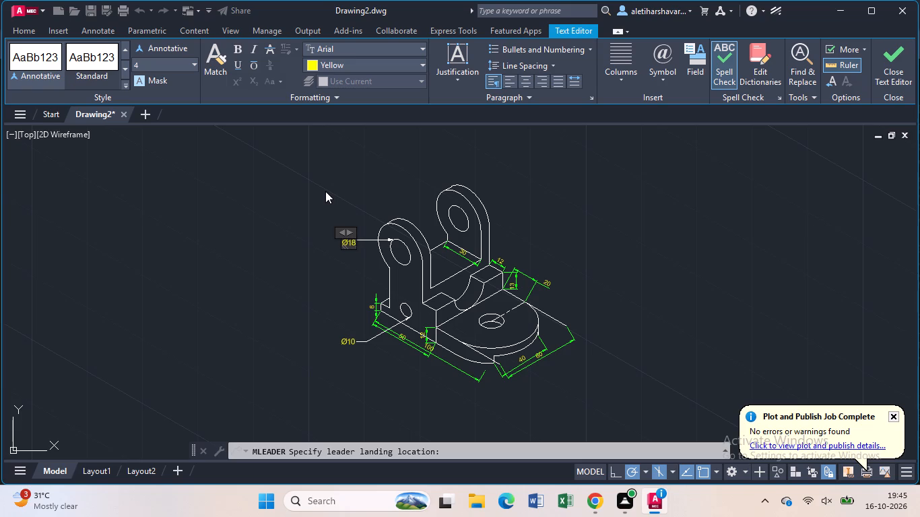
key(Return)
key(BackSpace)
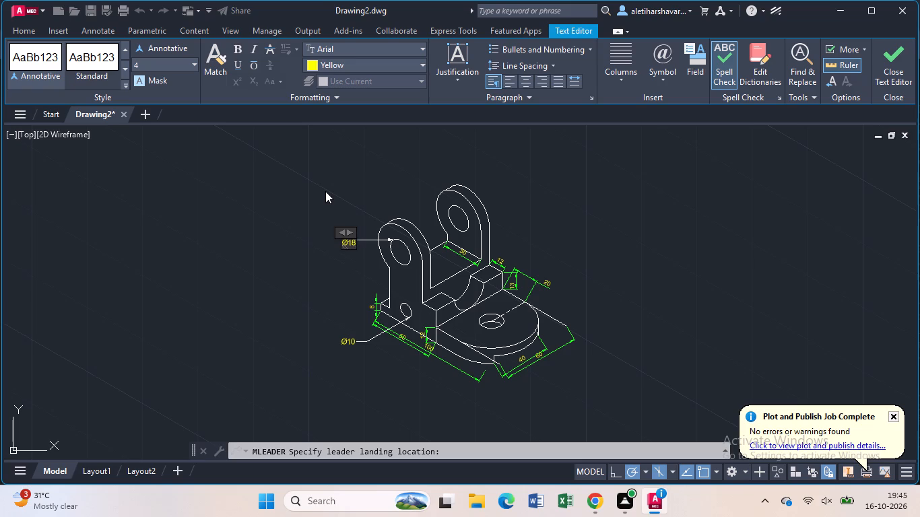
click(325, 191)
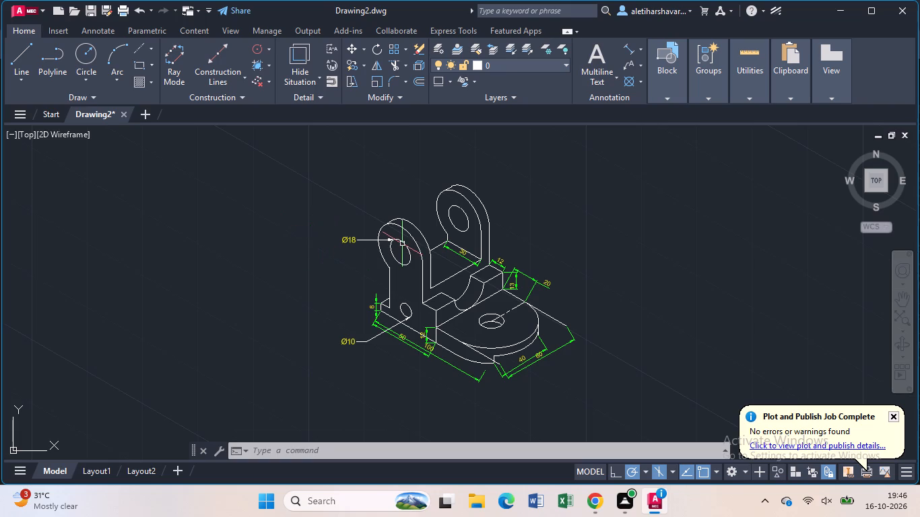
Copy the front upright's large hole ellipse from its centre back along 30° to form the rear hole edges in both uprights.
scroll(402, 244, up, 1)
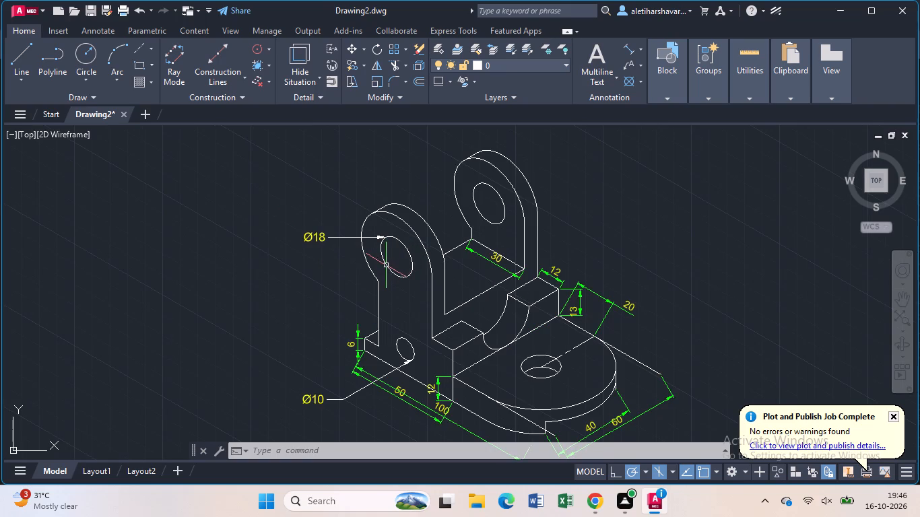
click(386, 266)
key(c)
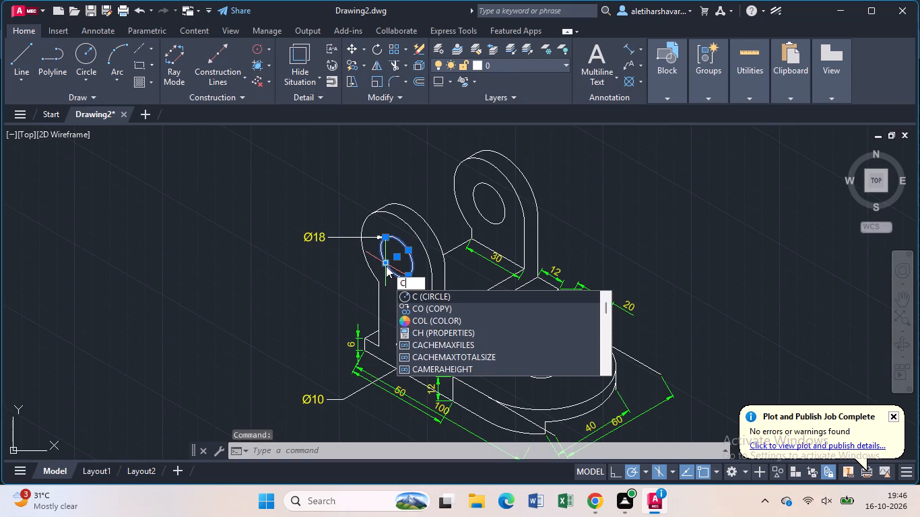
key(o)
key(Return)
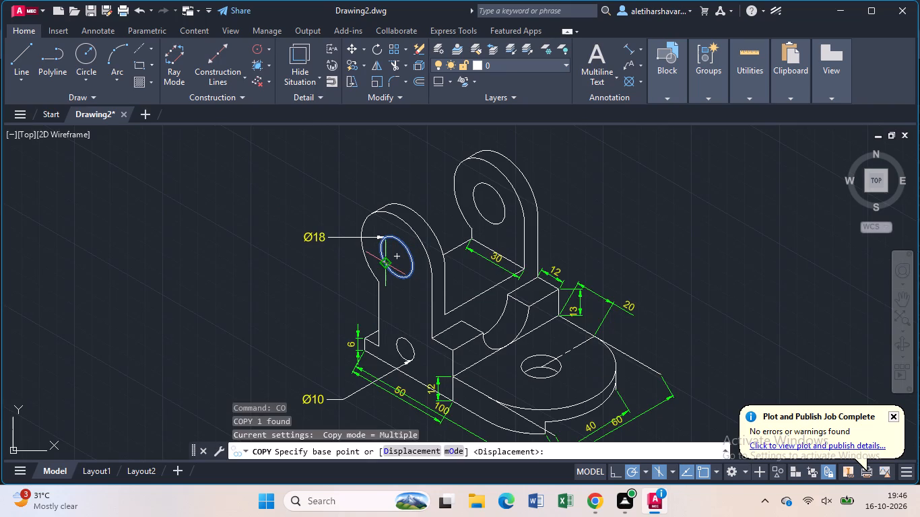
click(395, 258)
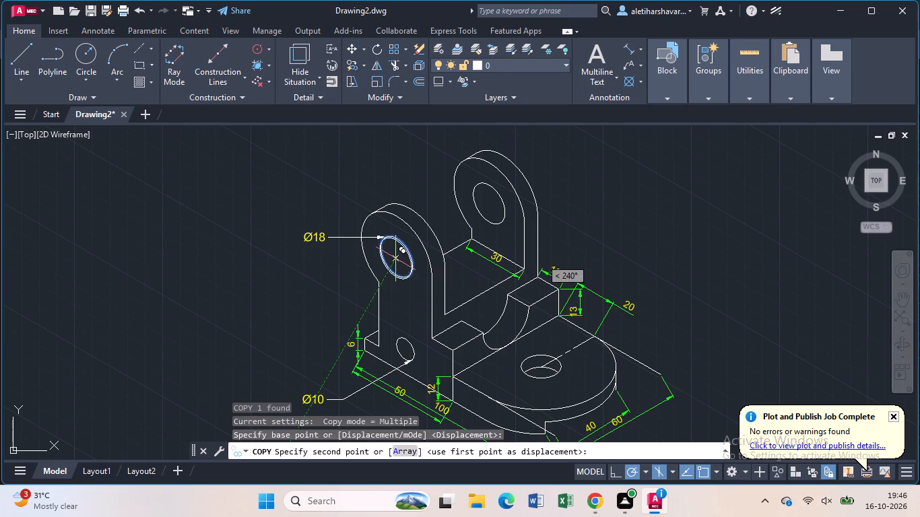
scroll(405, 254, up, 1)
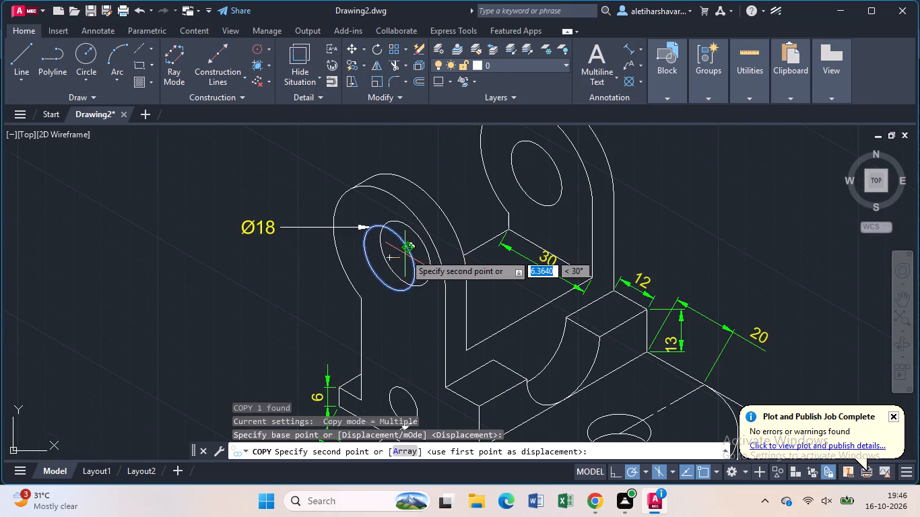
scroll(405, 254, up, 1)
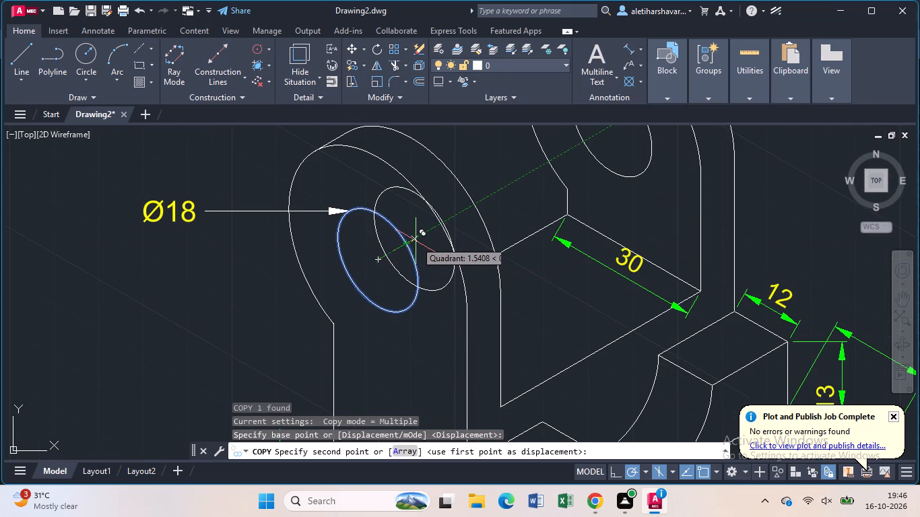
click(409, 243)
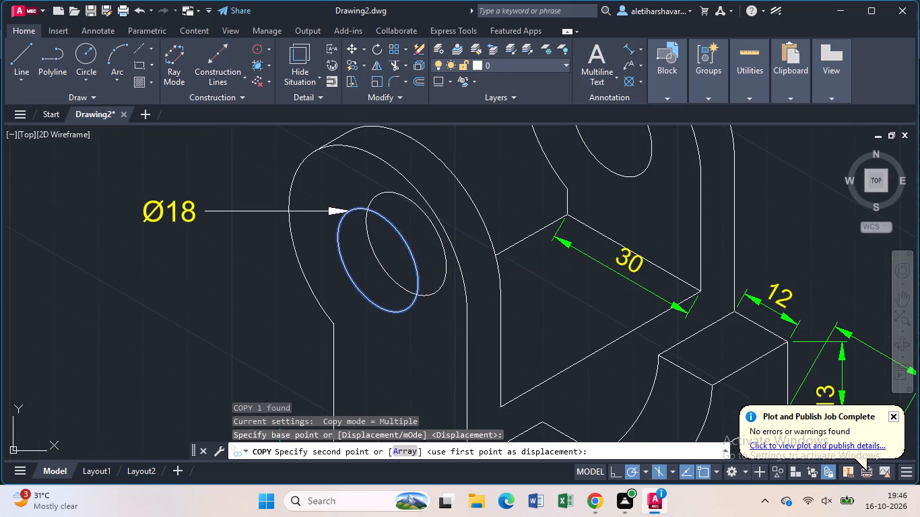
middle_drag(548, 179, 462, 318)
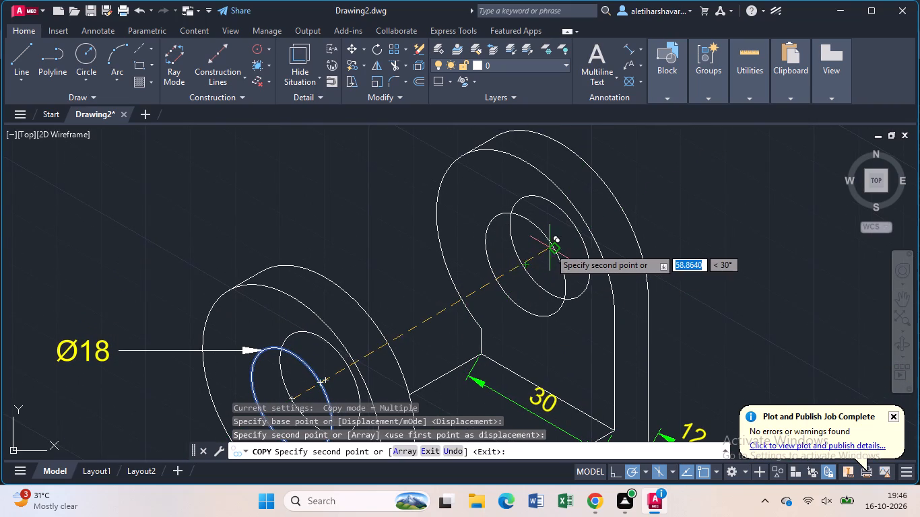
click(552, 248)
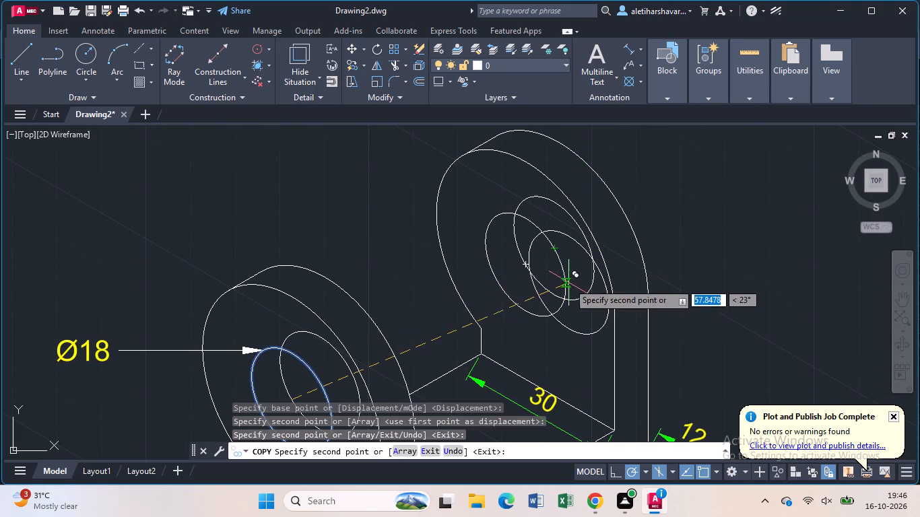
key(Escape)
Trim the portions of the two copied ellipses lying outside the front and rear uprights' large holes.
scroll(568, 283, down, 1)
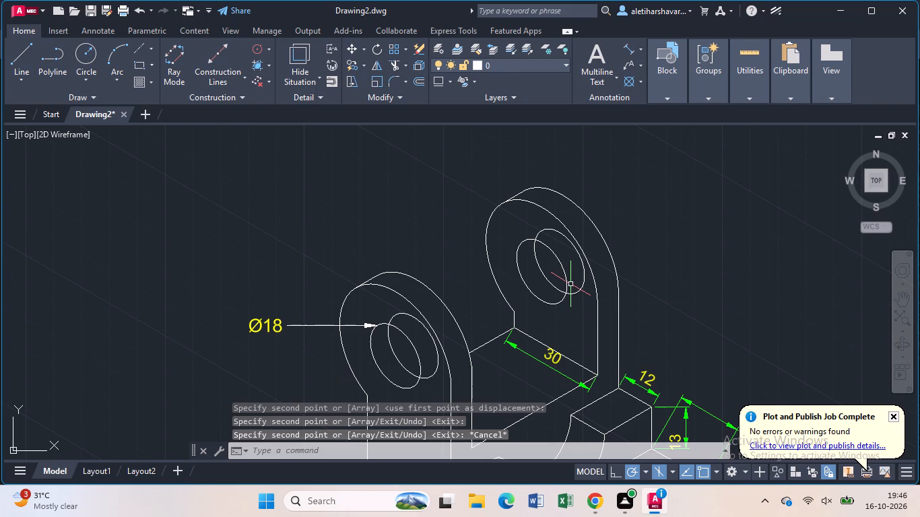
text(tr)
key(Return)
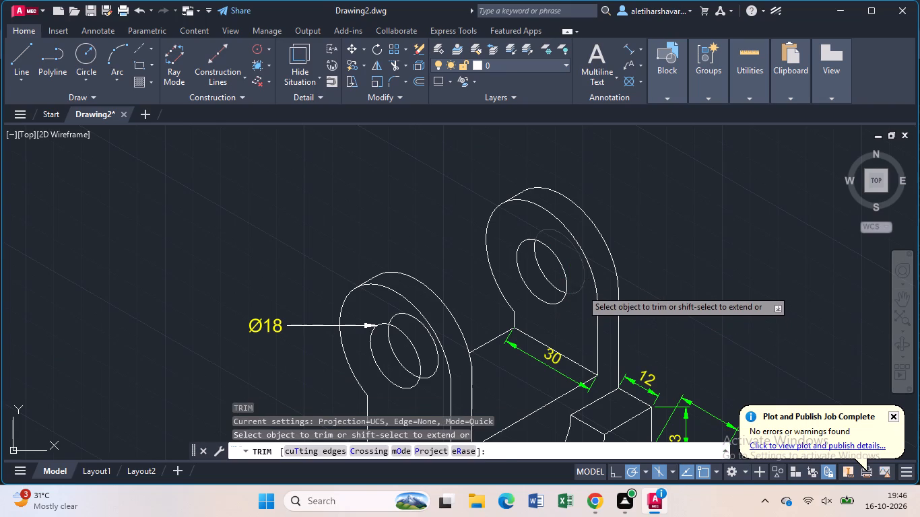
click(581, 289)
click(420, 323)
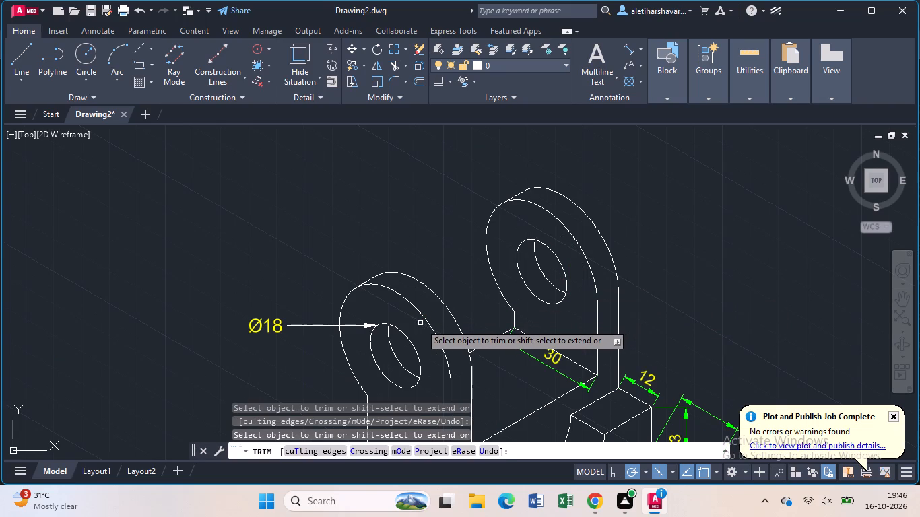
key(Escape)
Add a multileader from the front upright's rounded top edge, landing outside the part above the Ø18 label, with yellow text R20.
scroll(420, 323, down, 1)
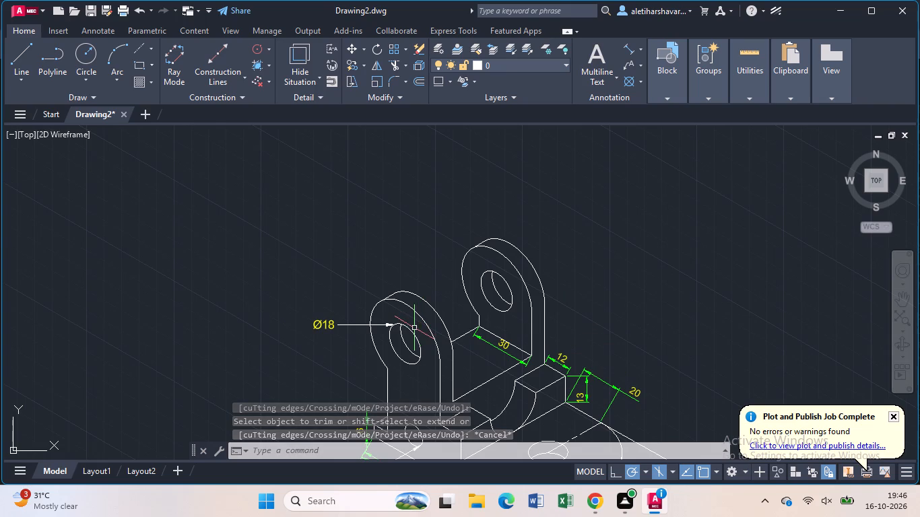
text(ml)
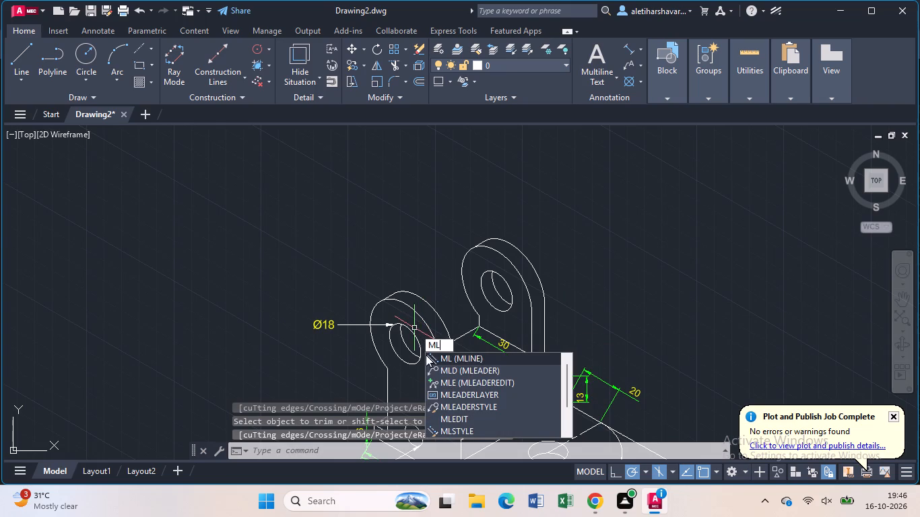
click(446, 368)
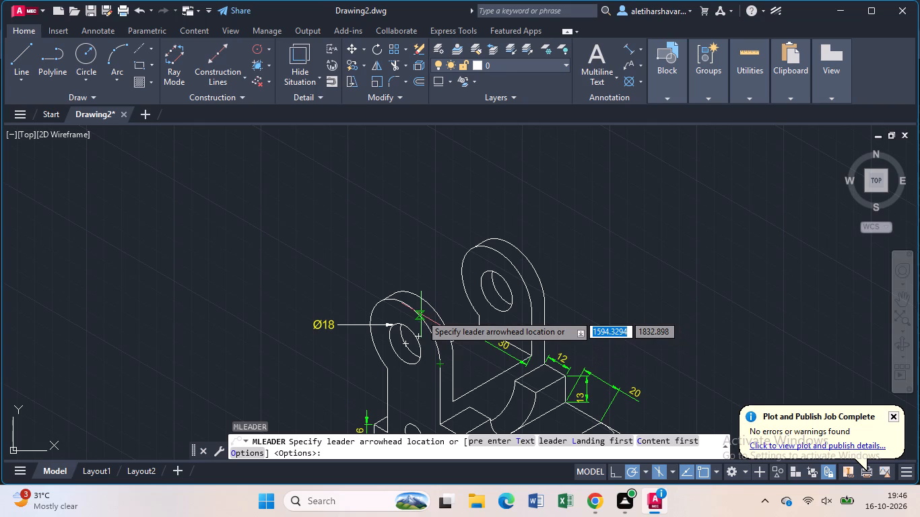
click(421, 317)
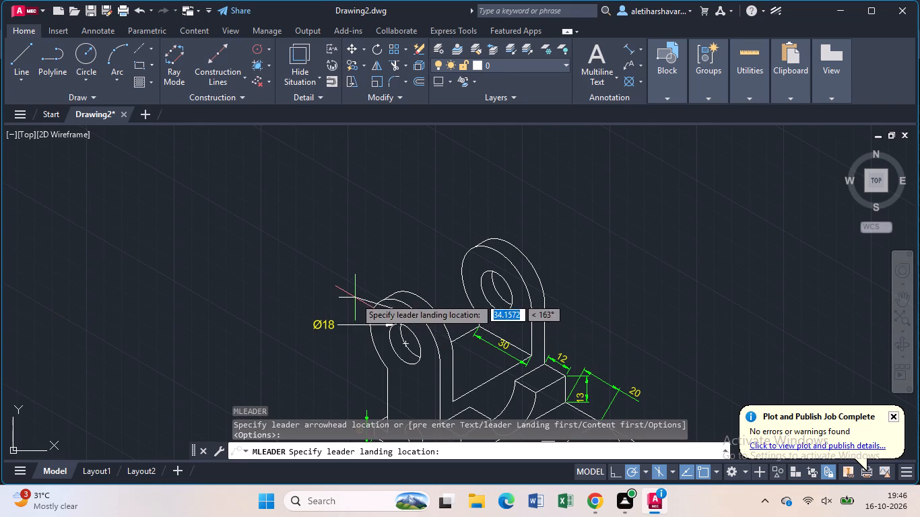
click(355, 298)
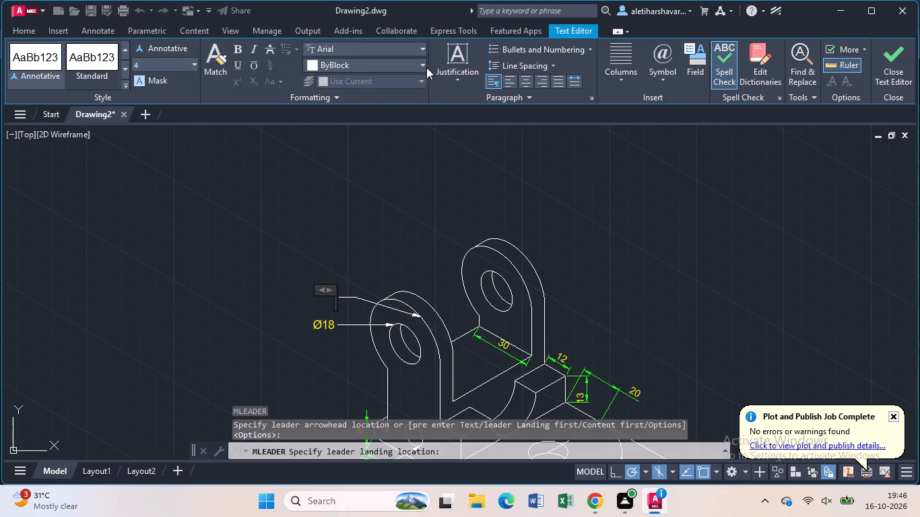
click(423, 60)
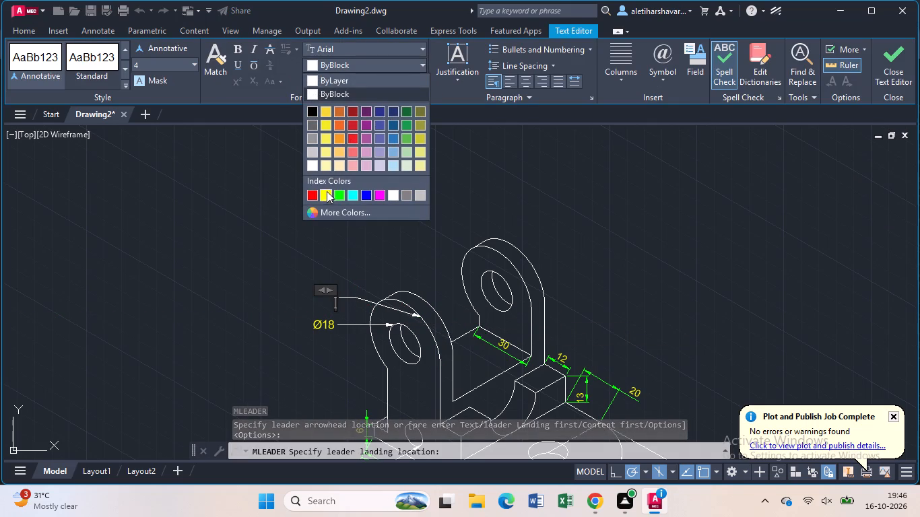
click(326, 192)
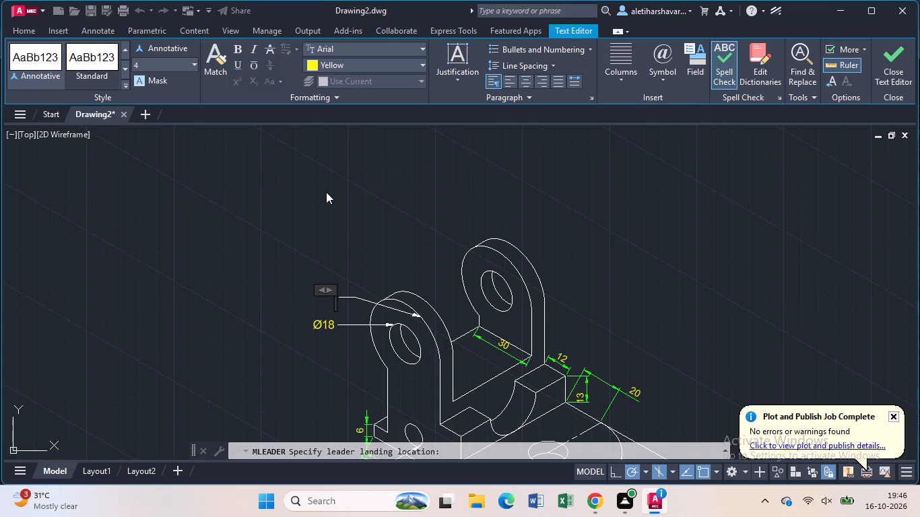
text(%%C)
key(BackSpace)
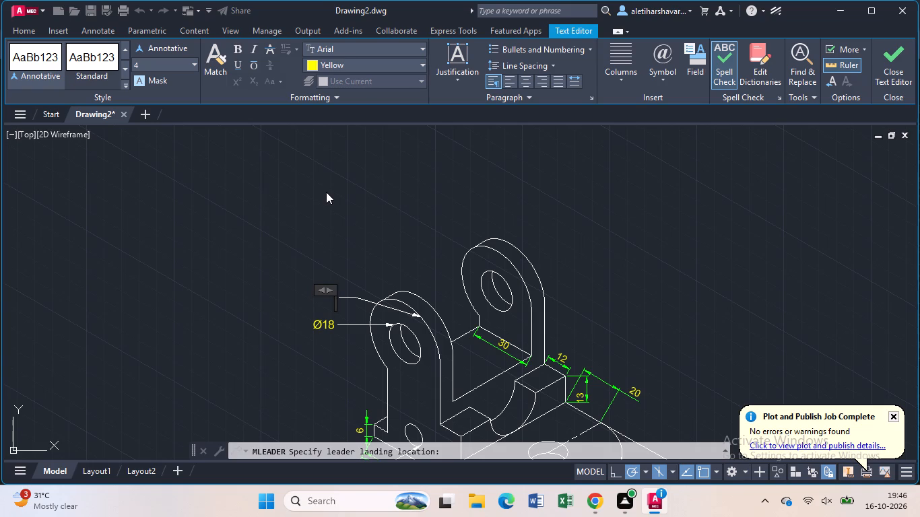
key(shift+r)
key(2)
key(0)
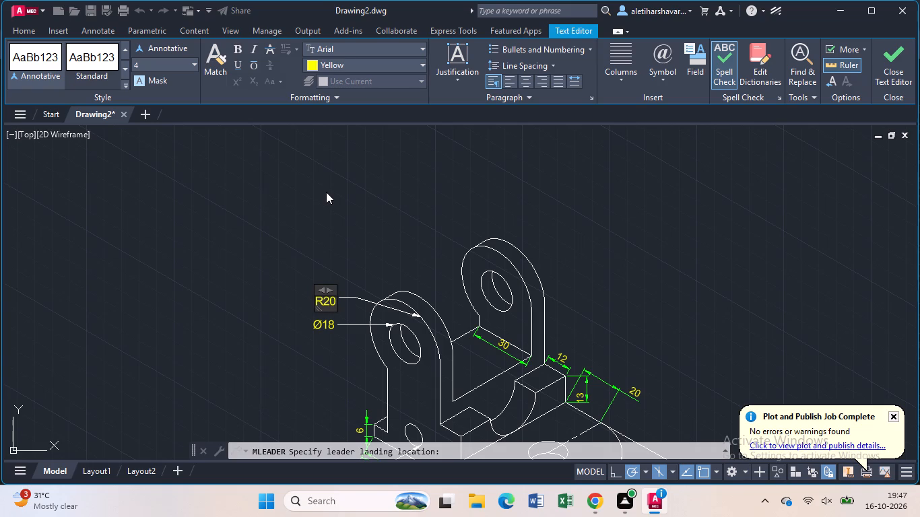
click(326, 192)
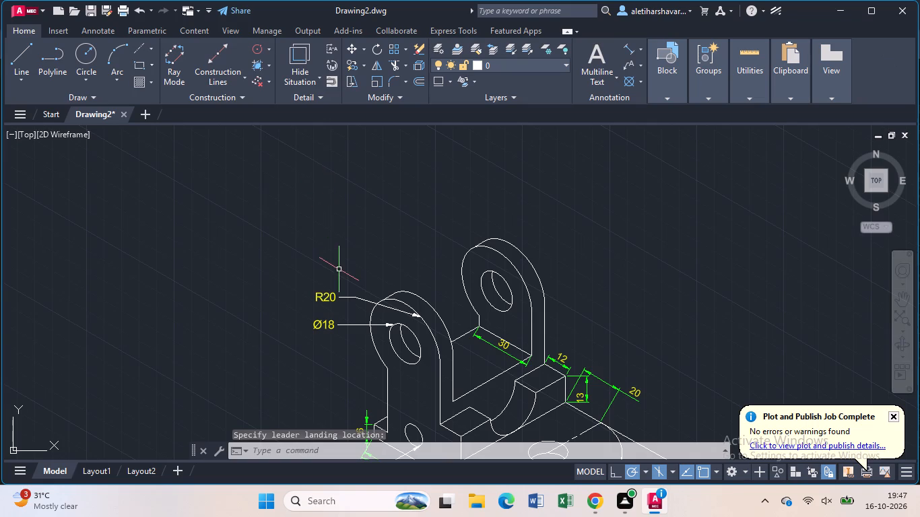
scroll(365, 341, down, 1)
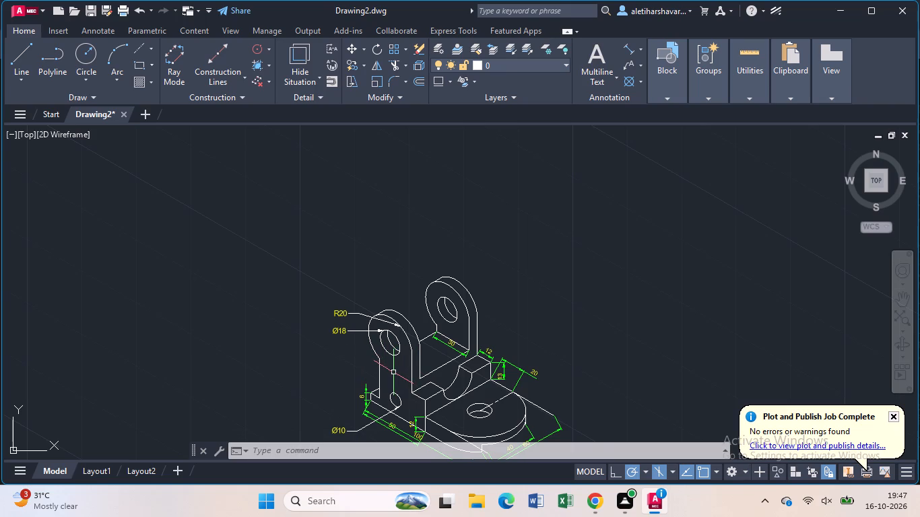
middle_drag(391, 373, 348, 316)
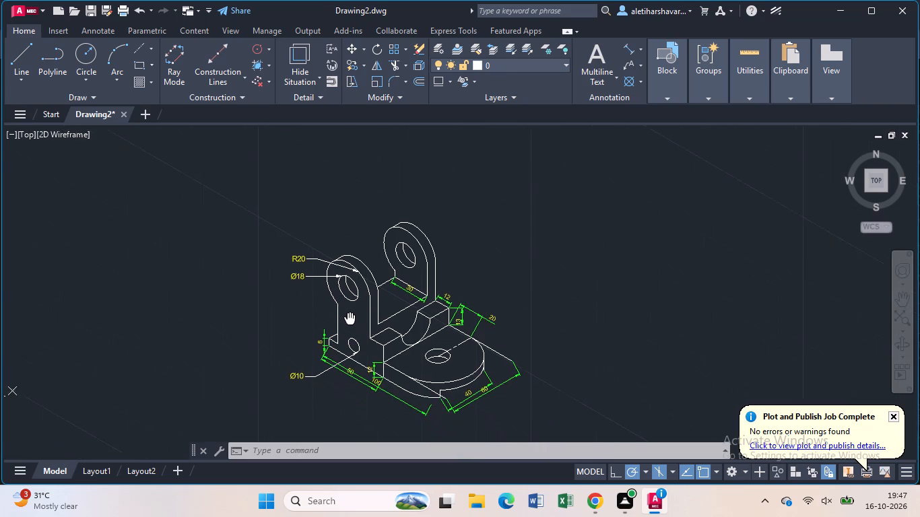
Add a multileader from the rear edge of the hole in the rounded base, landing just above it, with yellow text Ø16.
middle_drag(348, 316, 334, 292)
scroll(422, 309, up, 2)
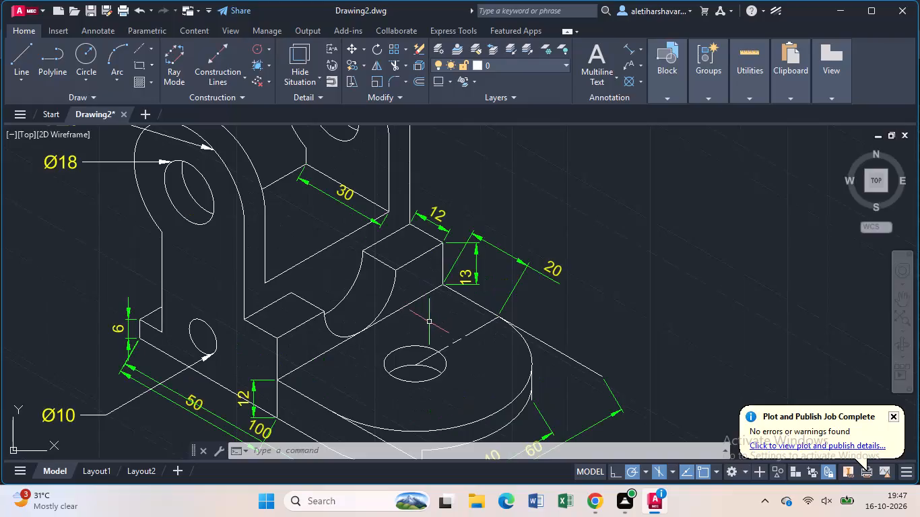
middle_drag(438, 334, 416, 300)
scroll(409, 294, up, 1)
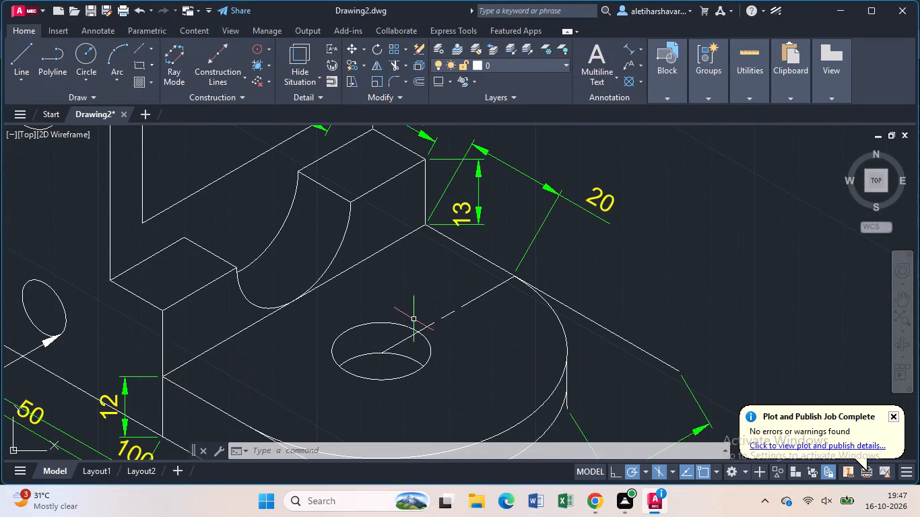
middle_drag(414, 319, 407, 266)
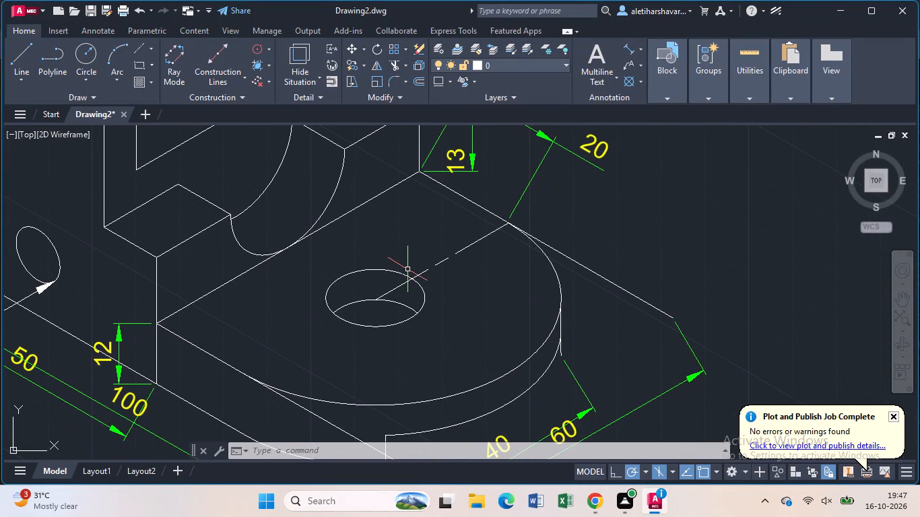
key(Escape)
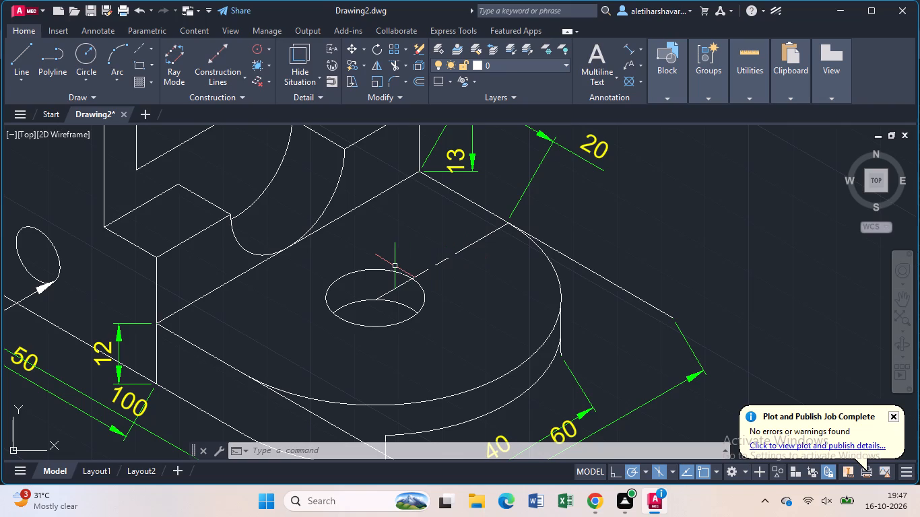
text(ml)
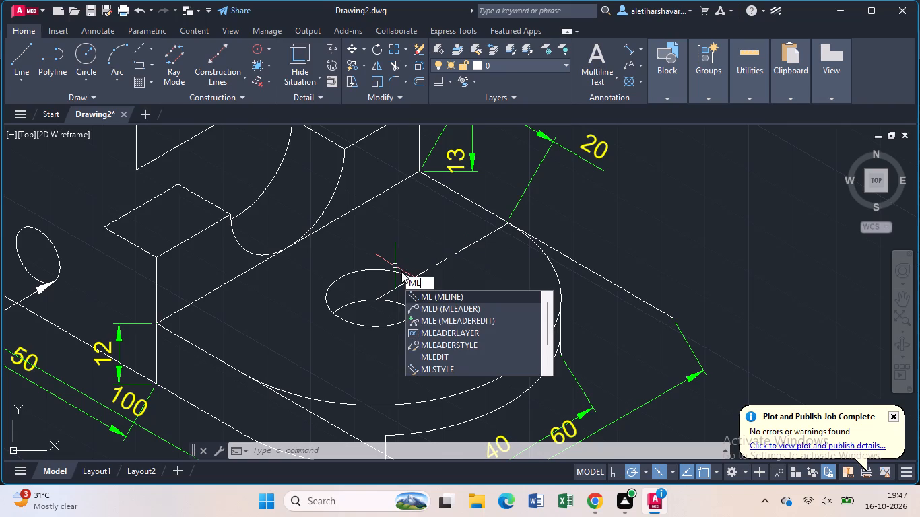
click(428, 306)
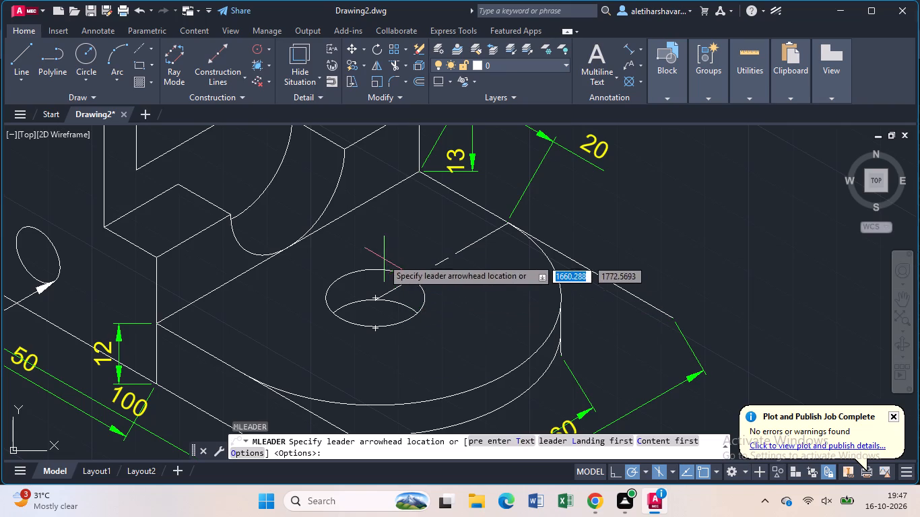
click(375, 266)
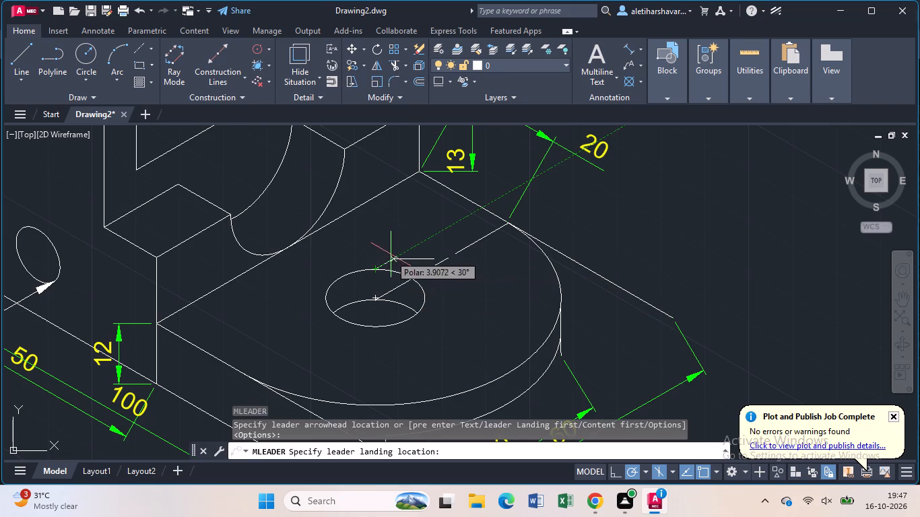
click(392, 253)
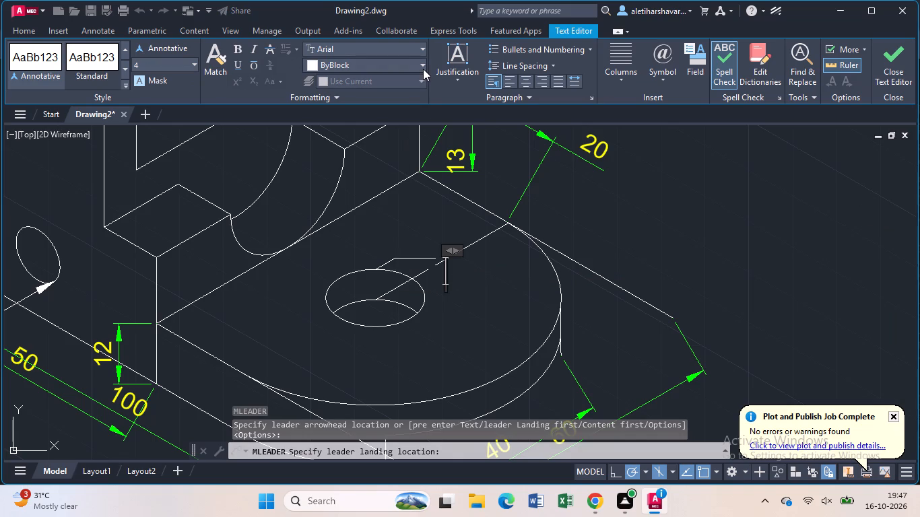
click(423, 61)
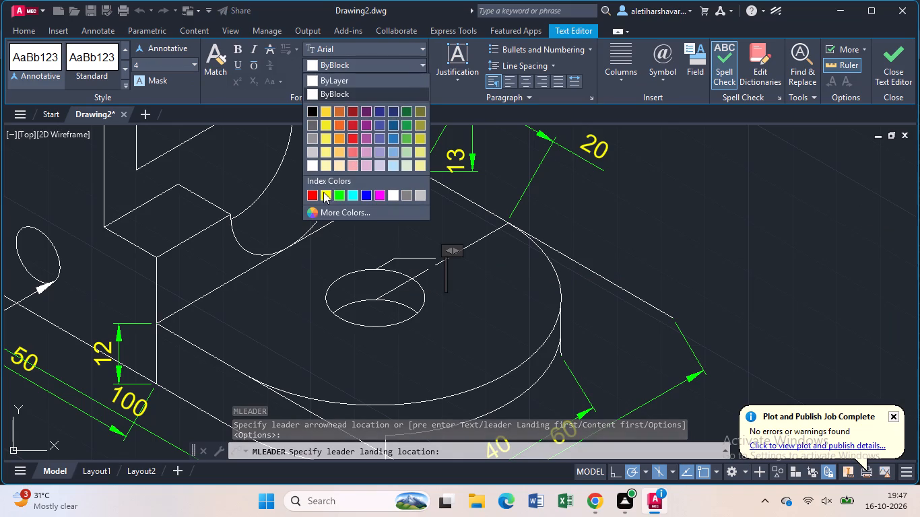
click(323, 193)
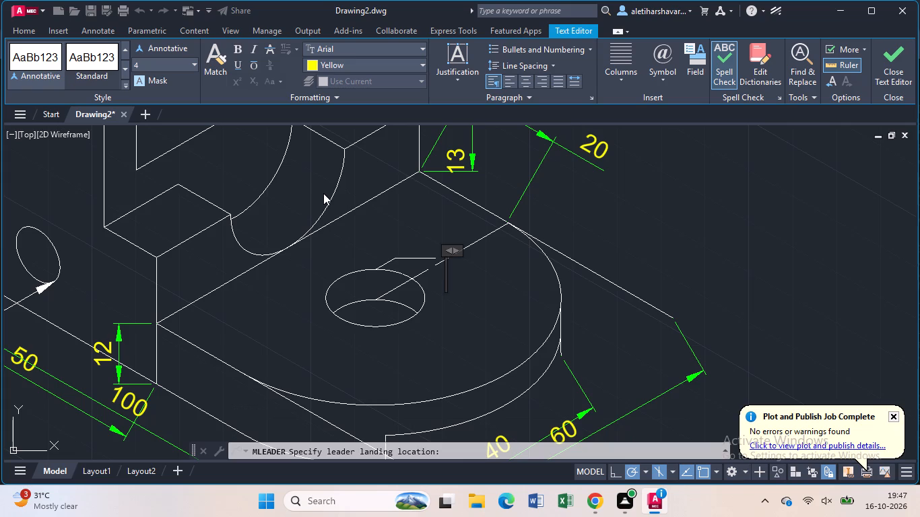
text(%%)
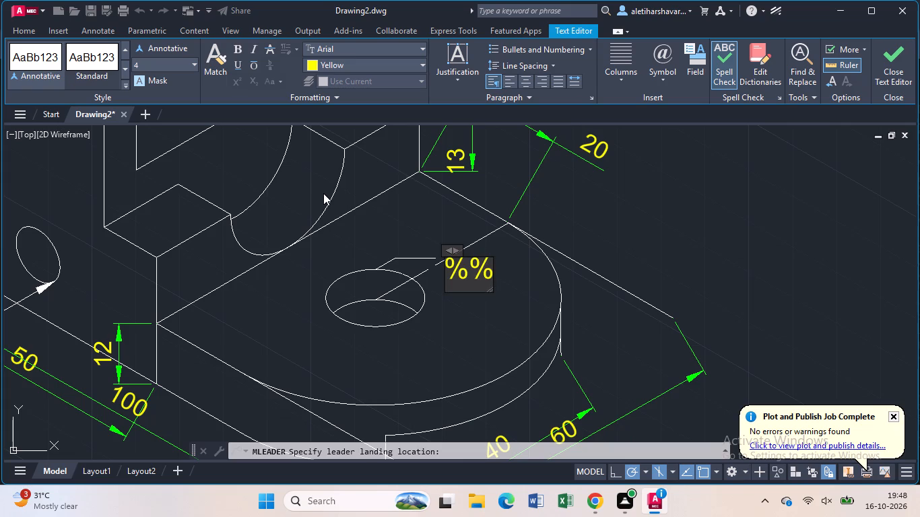
key(shift+c)
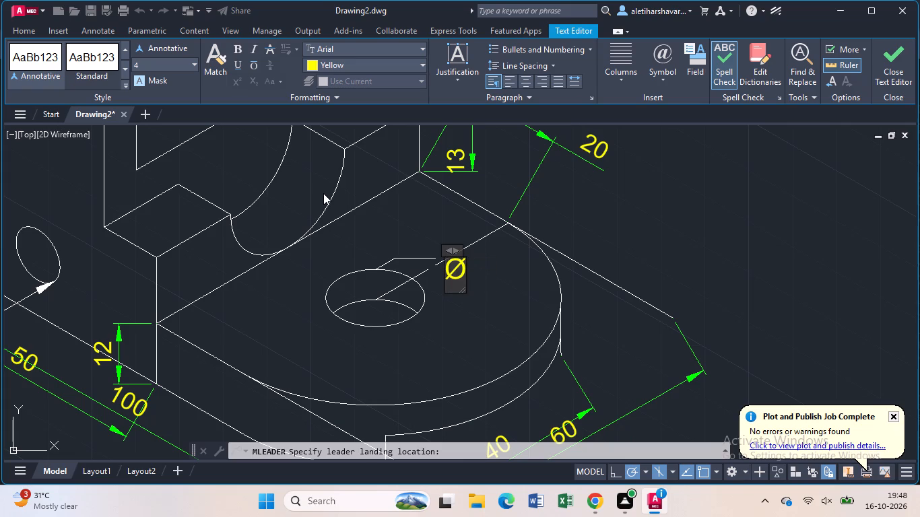
text(16)
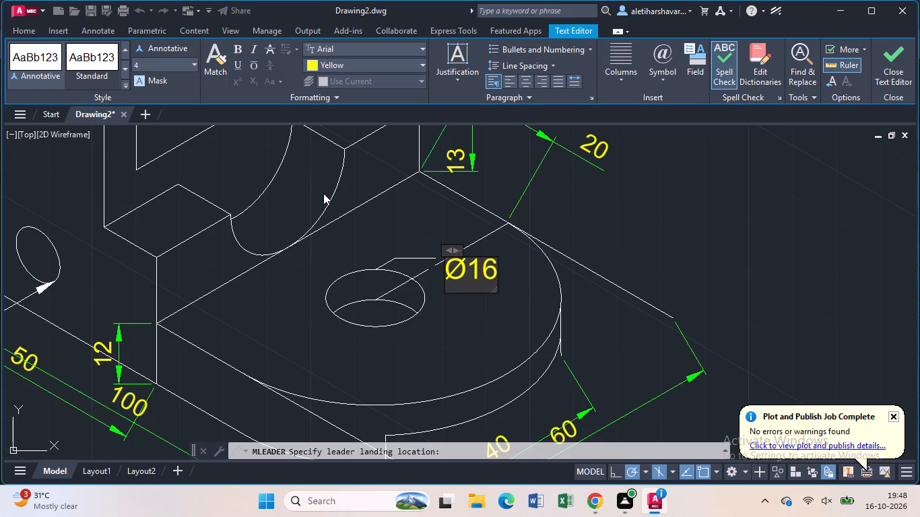
click(324, 194)
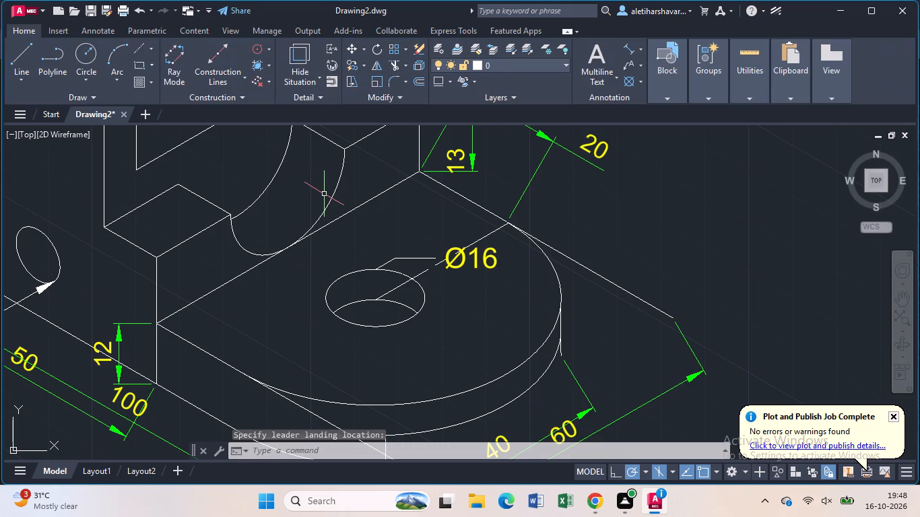
Add a multileader from the bottom of the concave cutout in the raised block, landing beside it, with yellow text R13.
scroll(404, 250, down, 1)
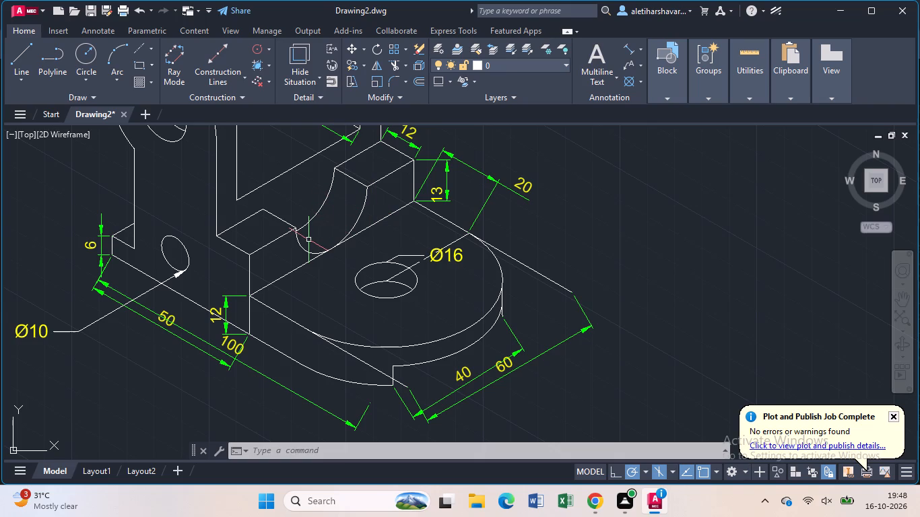
key(m)
key(l)
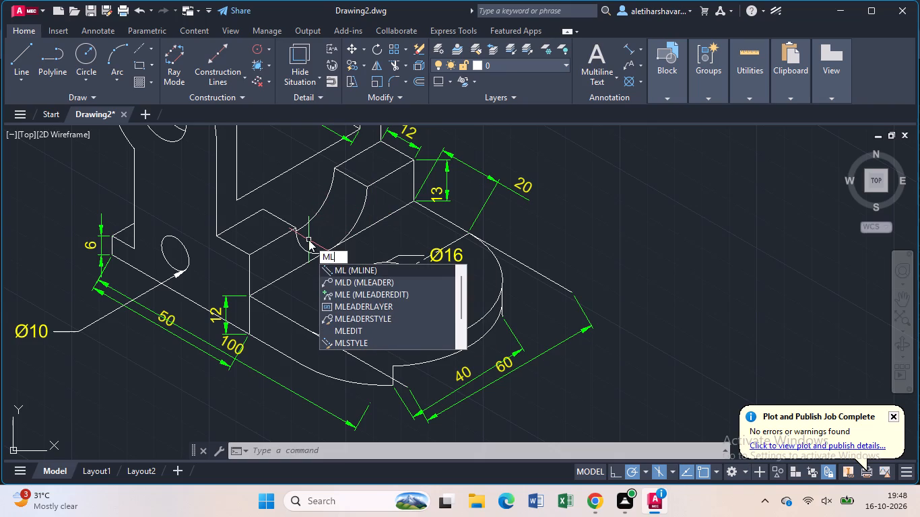
click(346, 282)
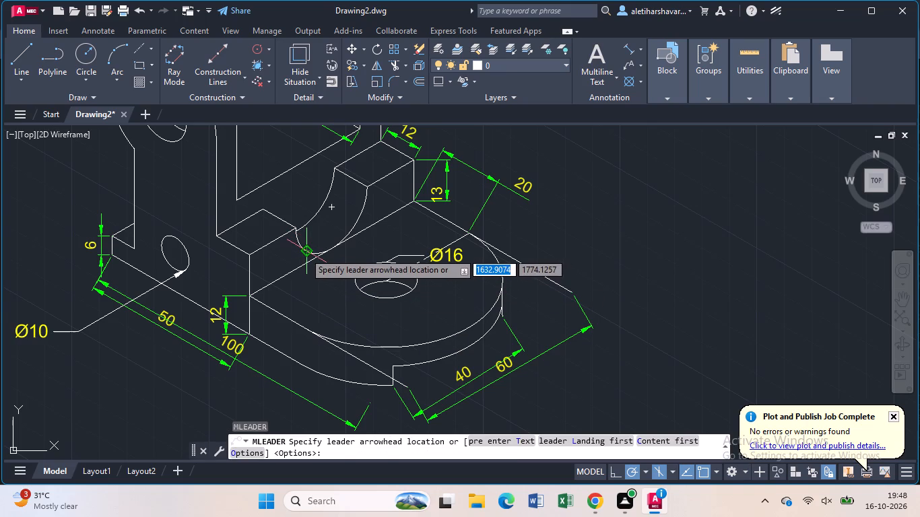
click(304, 252)
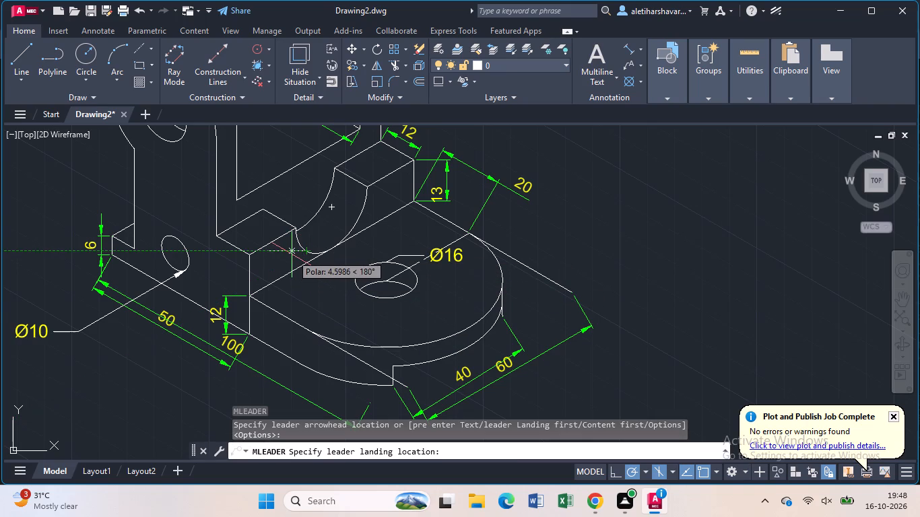
click(292, 254)
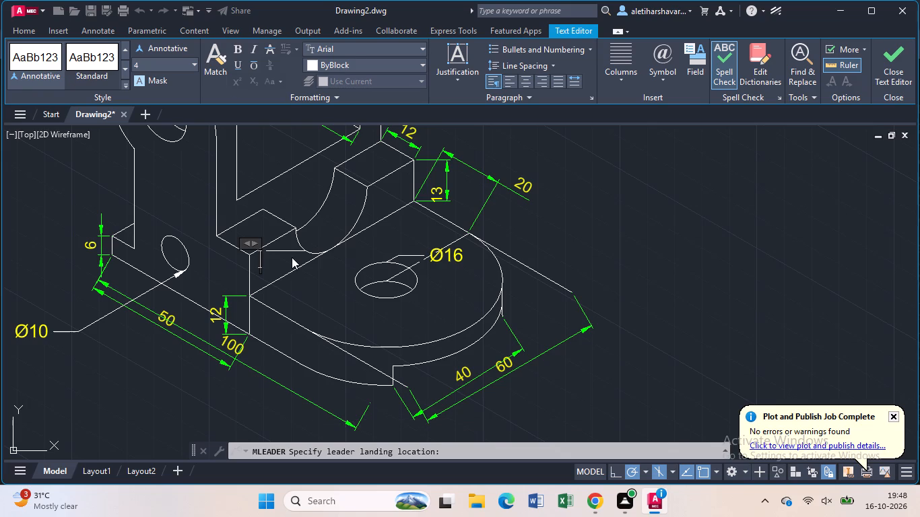
click(424, 65)
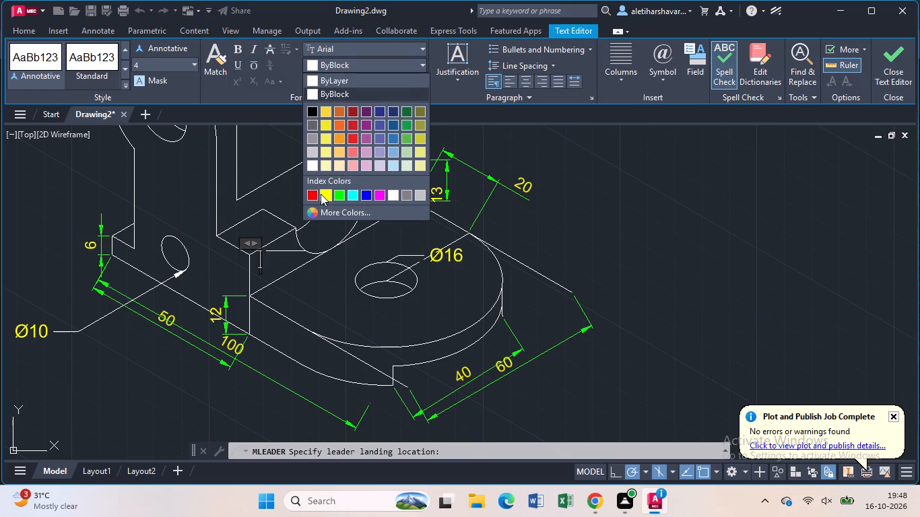
click(321, 194)
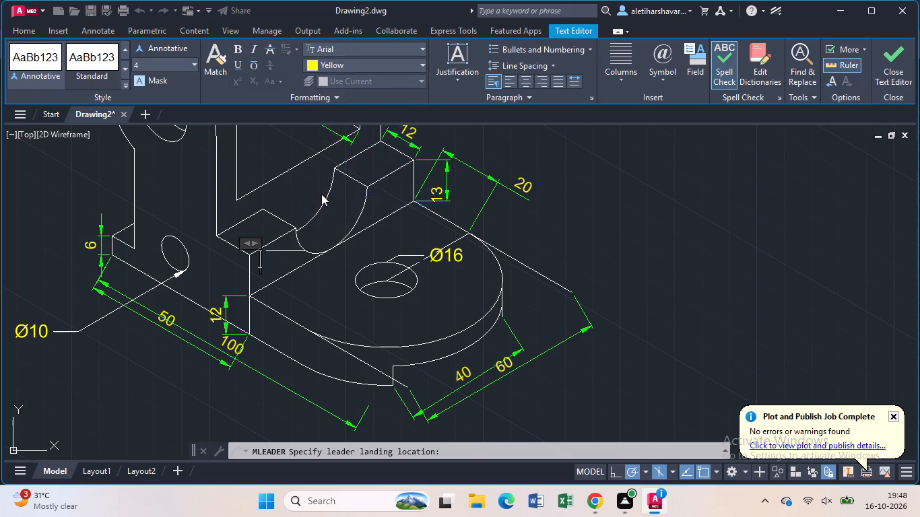
key(shift+r)
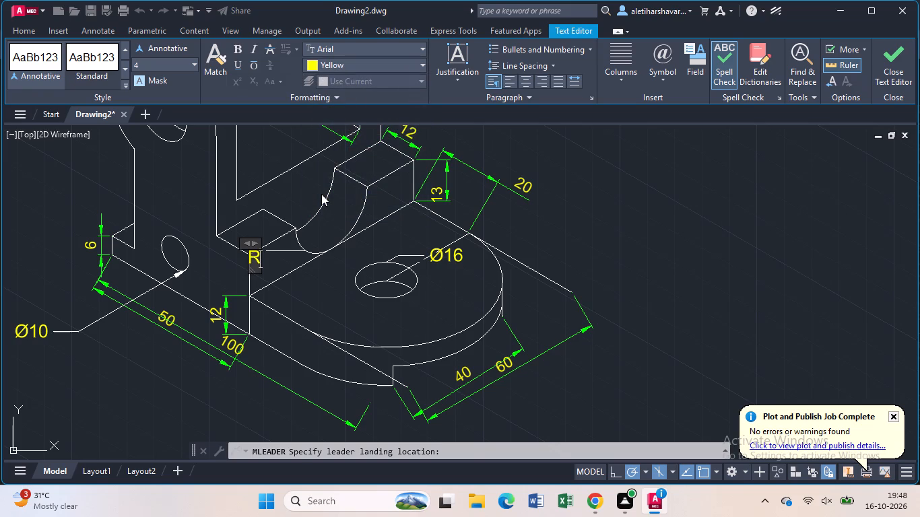
text(13)
click(323, 194)
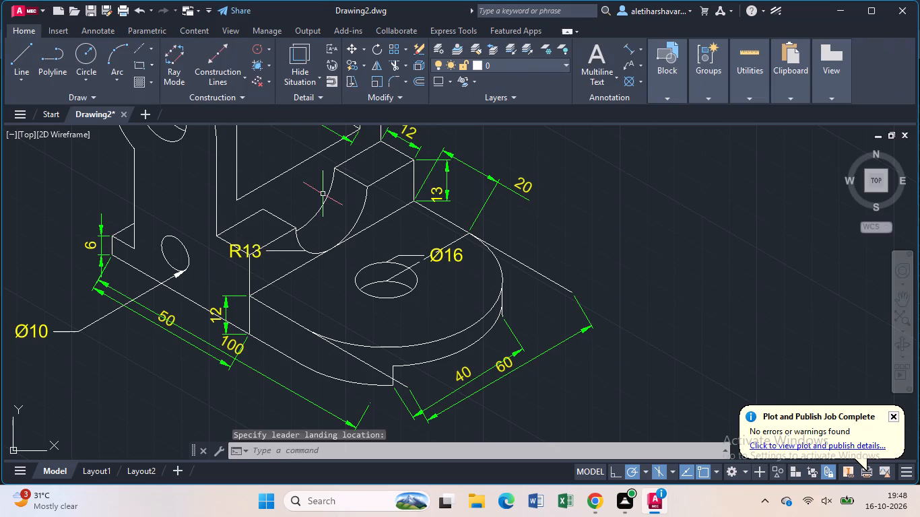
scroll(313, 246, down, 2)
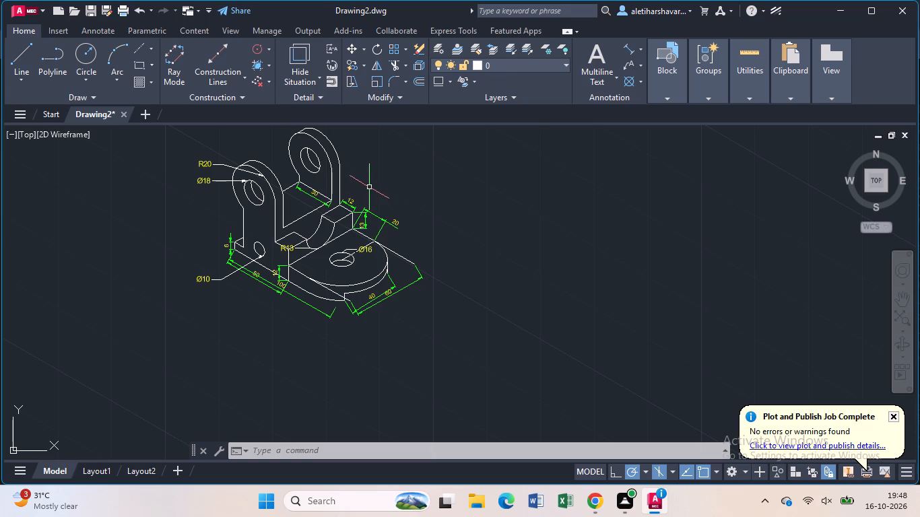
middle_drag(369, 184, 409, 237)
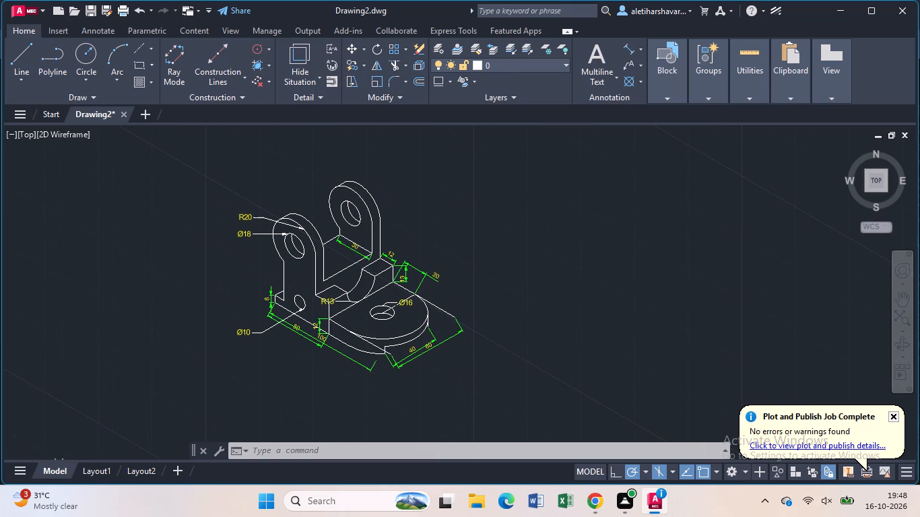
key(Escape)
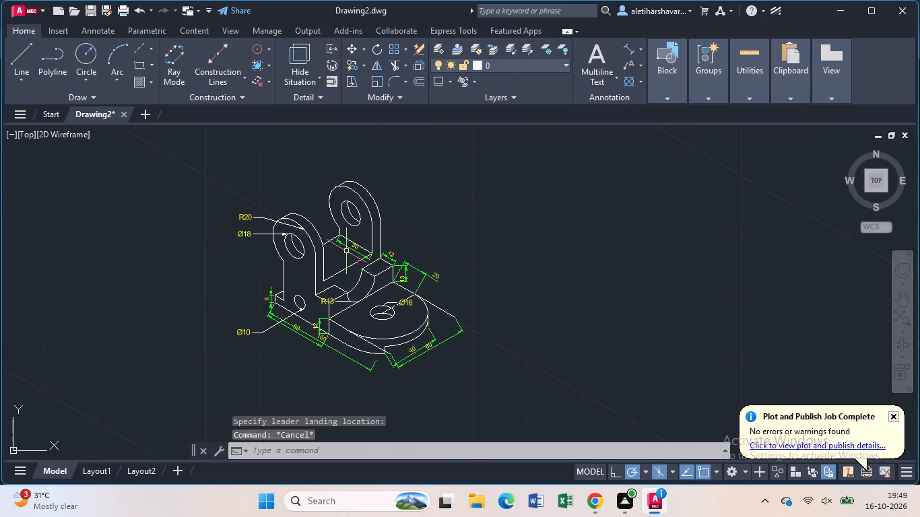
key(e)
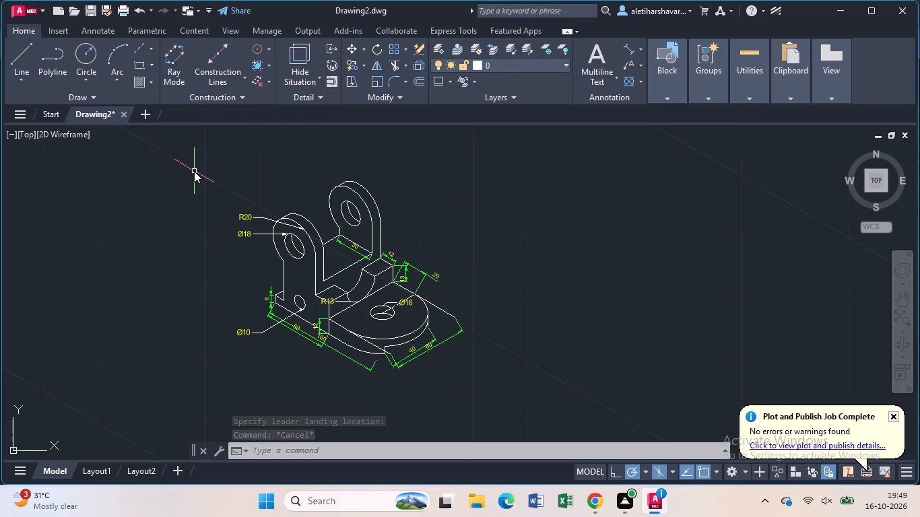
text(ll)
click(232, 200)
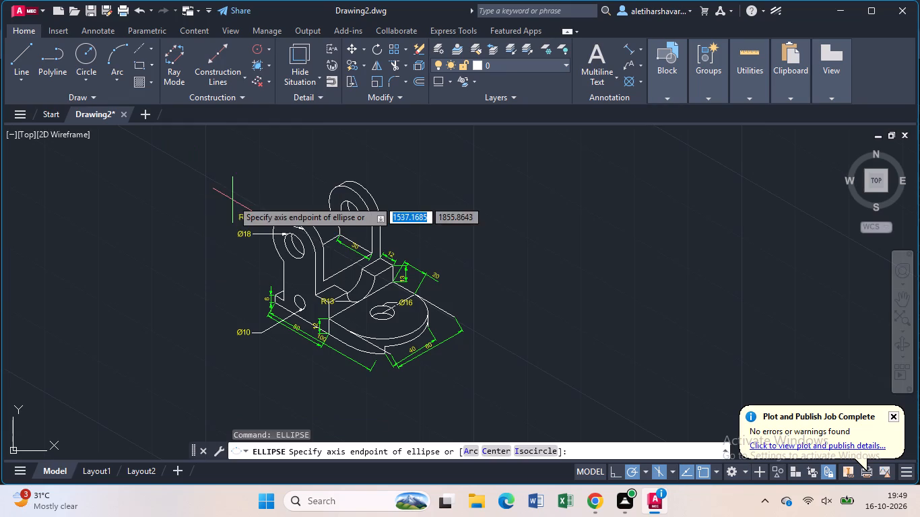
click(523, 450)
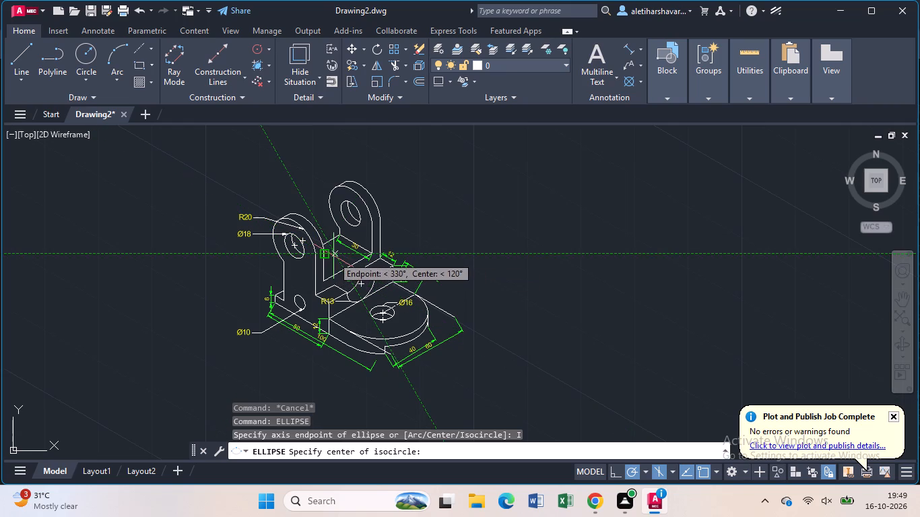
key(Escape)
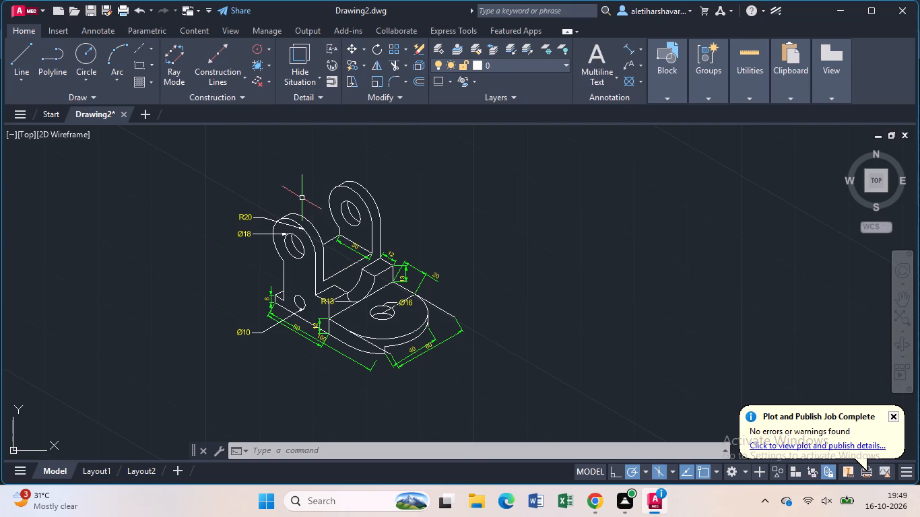
Draw two crossing construction lines over the floor between the uprights, from the midpoints of its block-side edge and the rear upright's base edge.
scroll(304, 199, up, 1)
scroll(354, 258, up, 1)
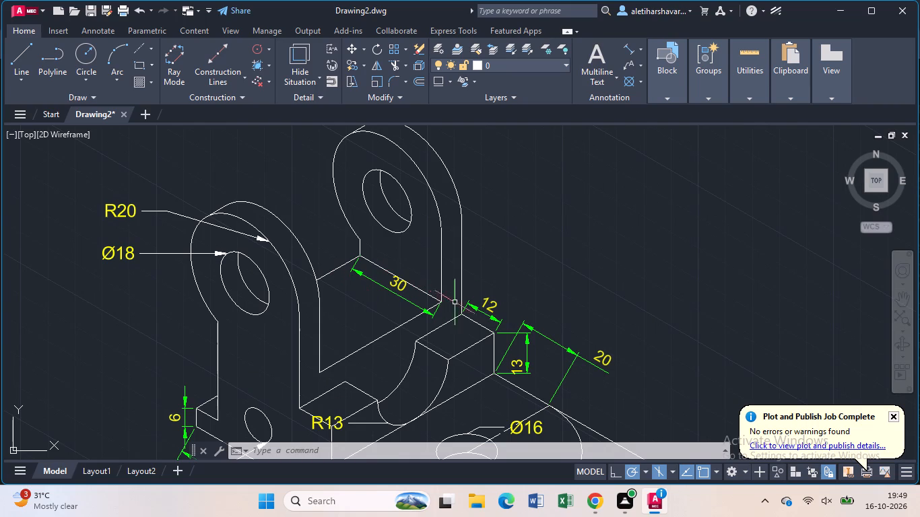
scroll(522, 279, up, 1)
key(l)
key(Return)
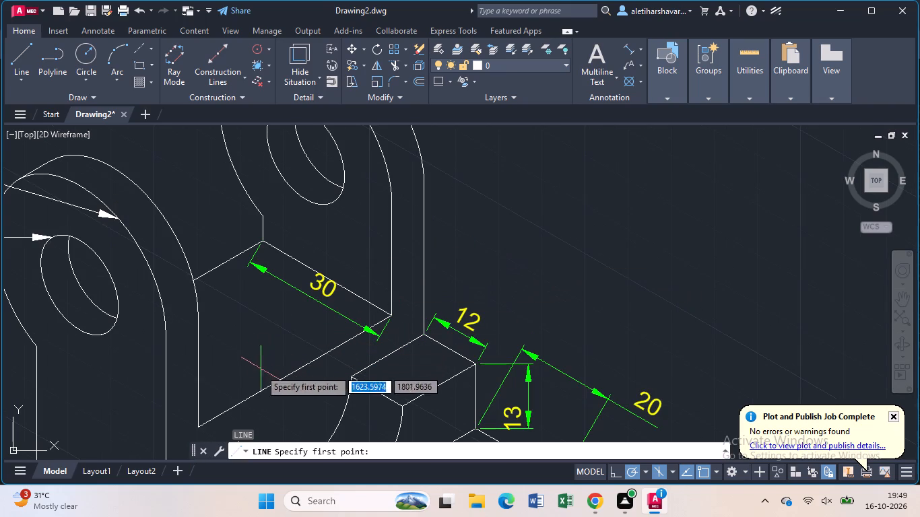
click(293, 372)
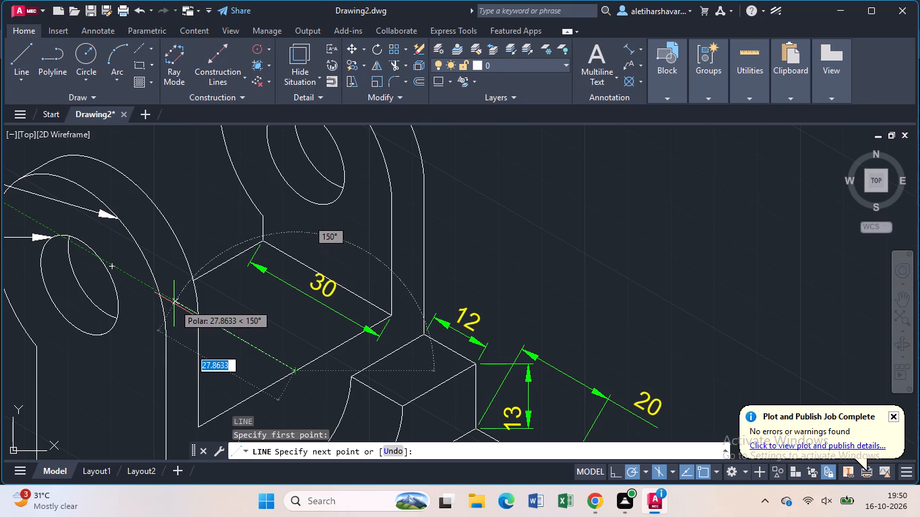
click(174, 304)
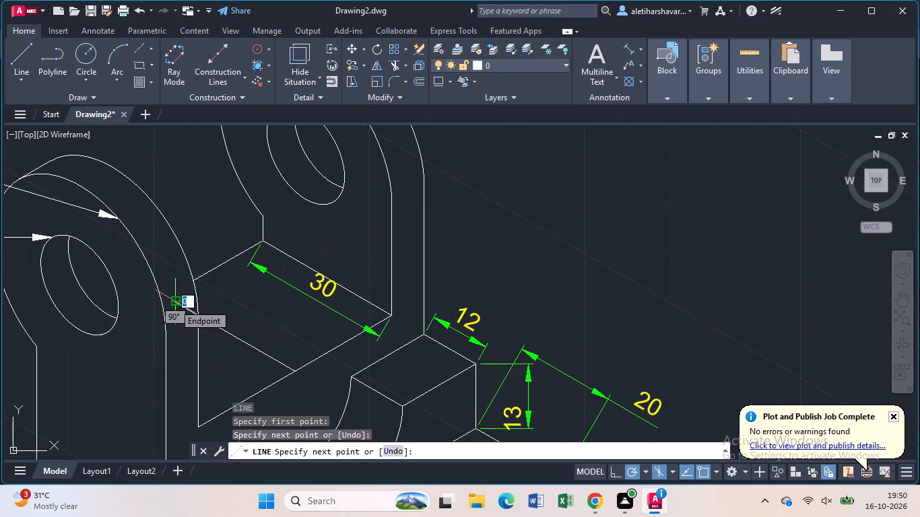
key(Escape)
key(l)
key(Return)
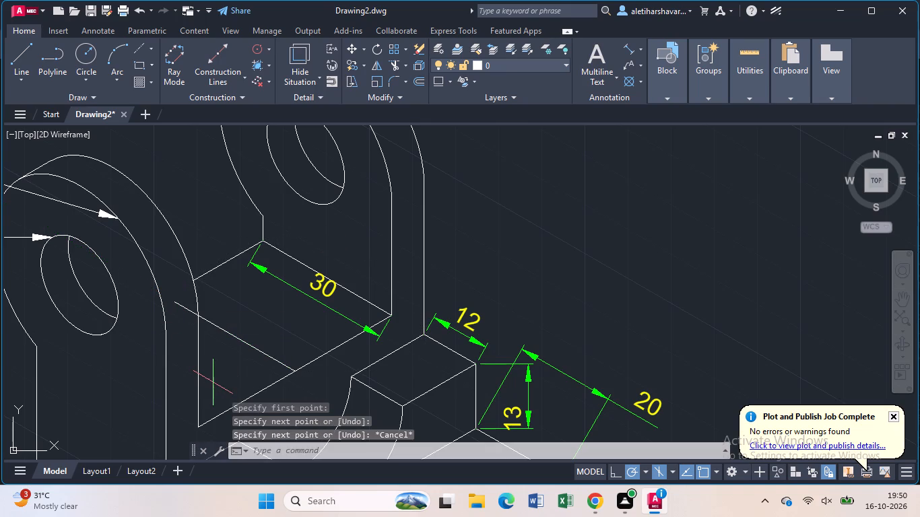
click(327, 279)
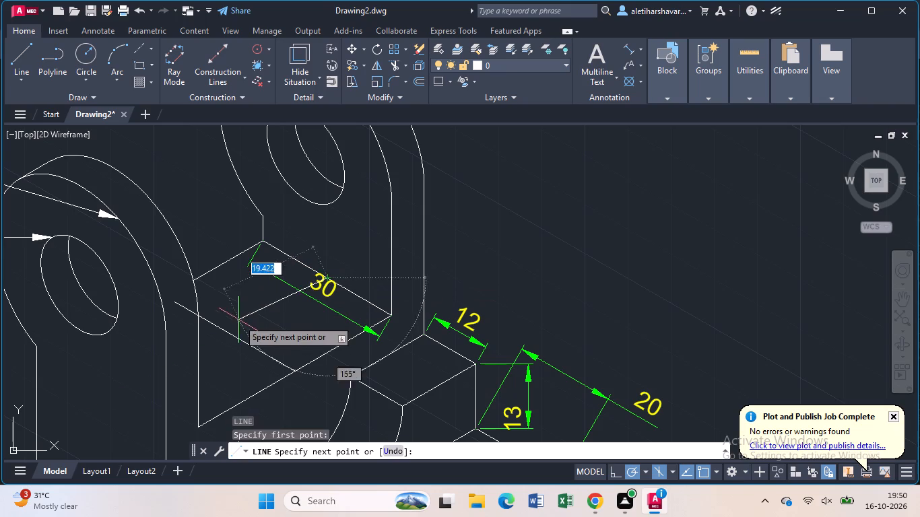
click(206, 341)
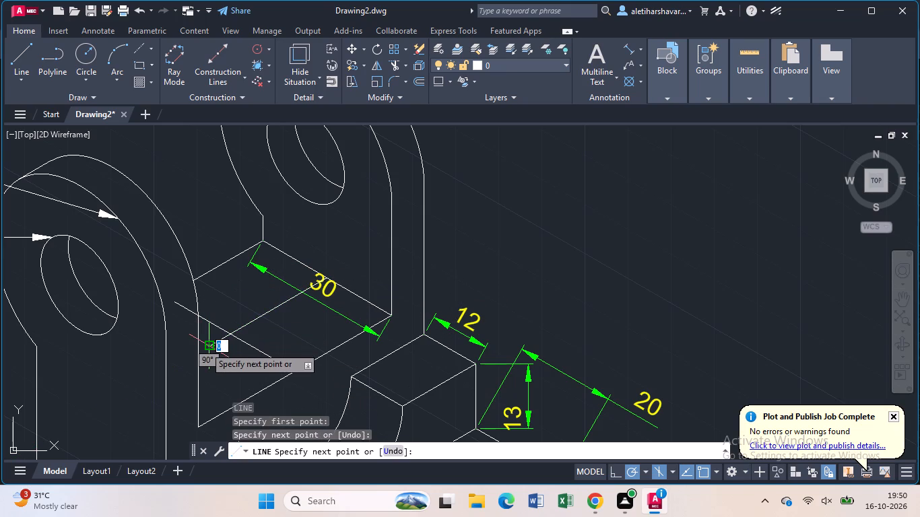
key(Escape)
Trim both construction lines back to their intersection at the centre of the floor between the uprights.
text(tr)
key(Return)
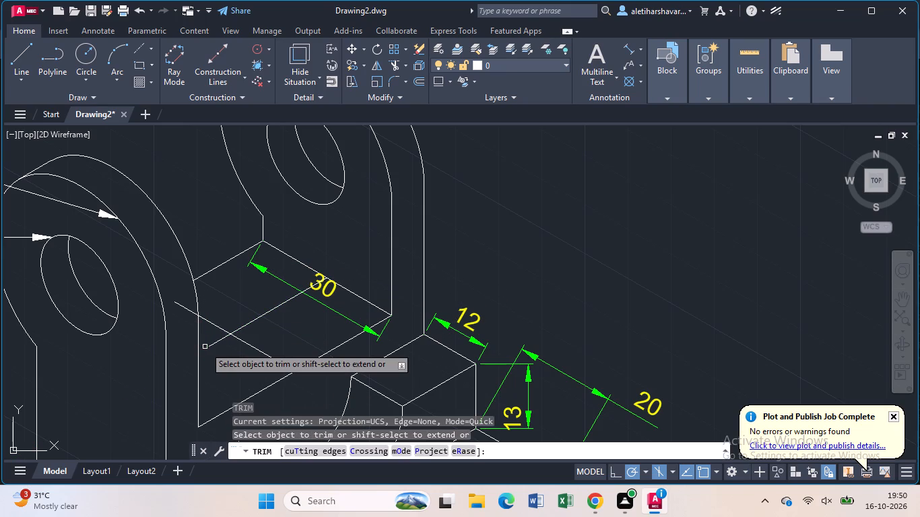
click(212, 345)
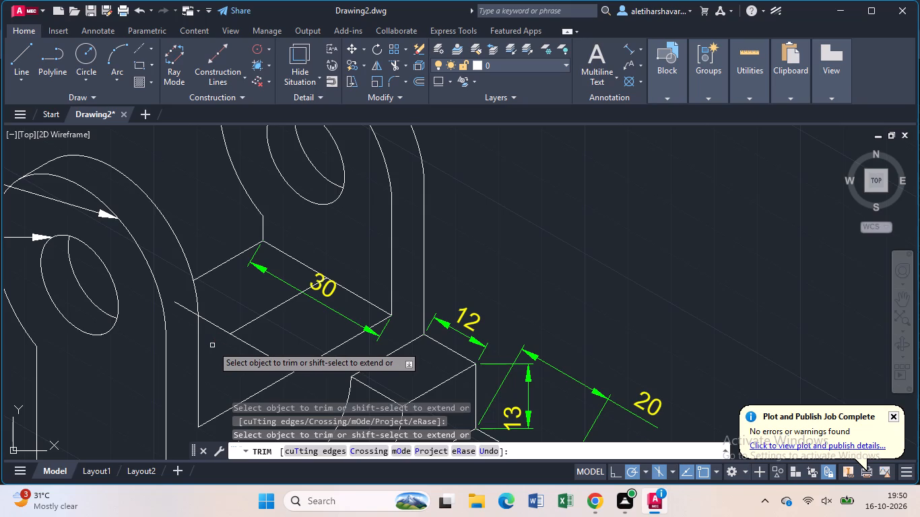
click(211, 323)
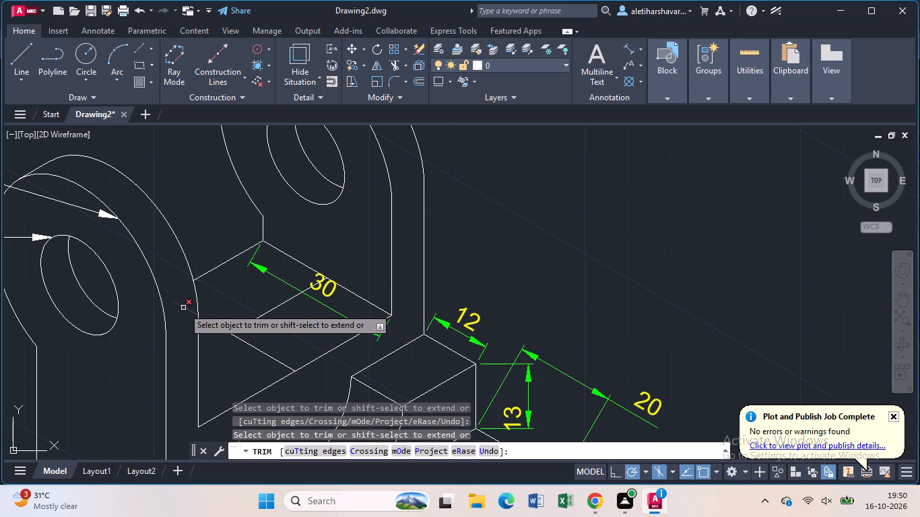
click(183, 308)
key(Escape)
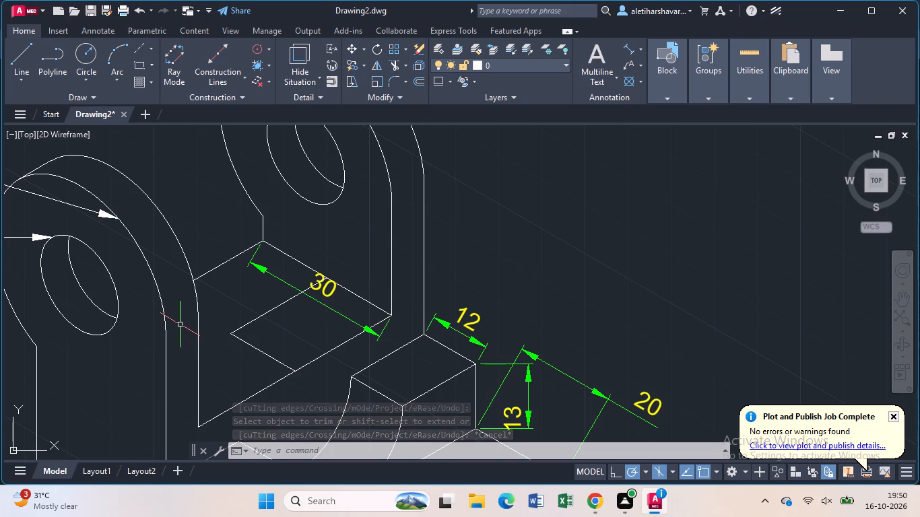
Draw a radius 9 isocircle on the top isoplane, centred where the two construction lines meet.
key(e)
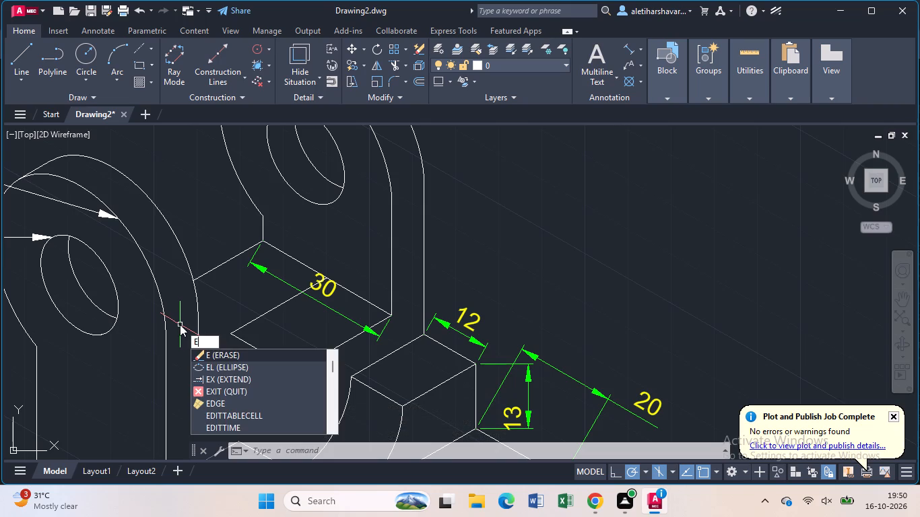
text(ll)
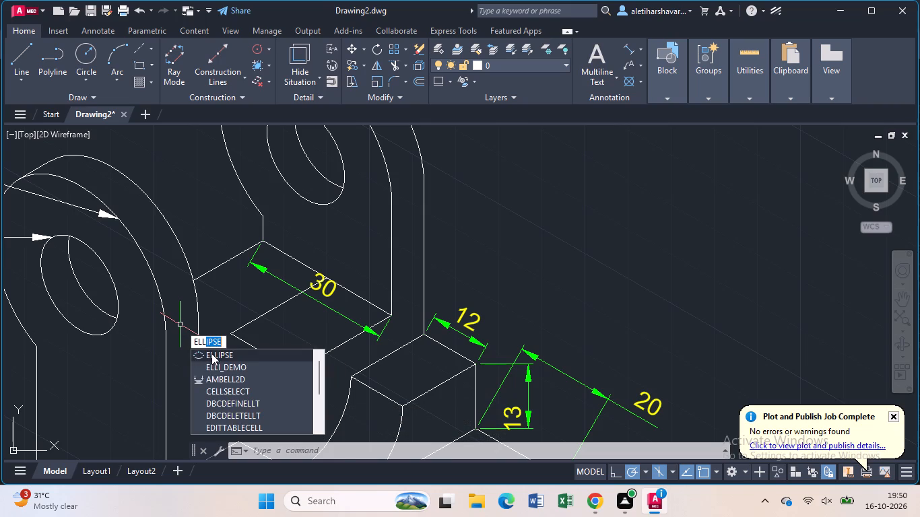
click(212, 353)
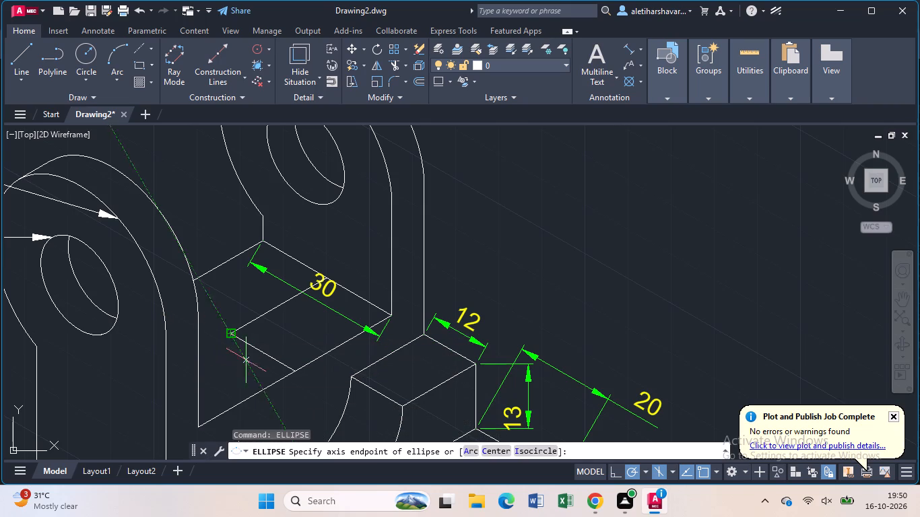
click(531, 452)
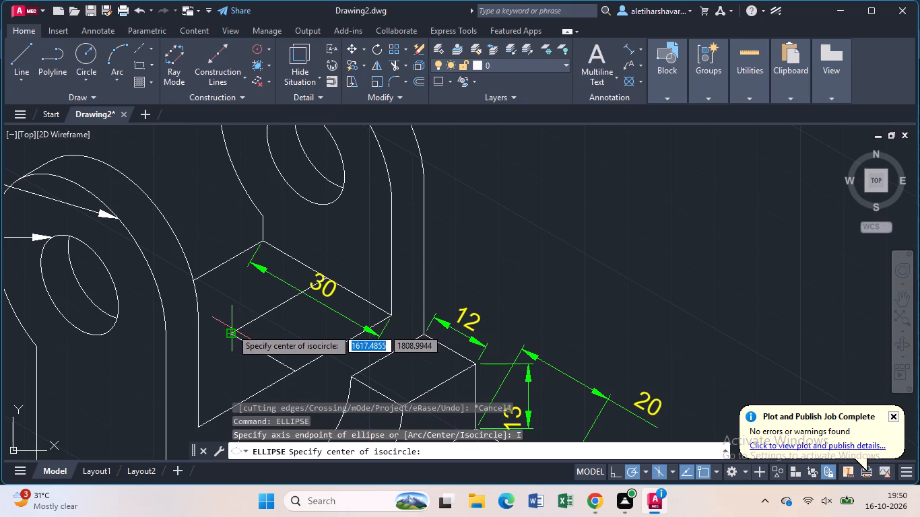
click(231, 331)
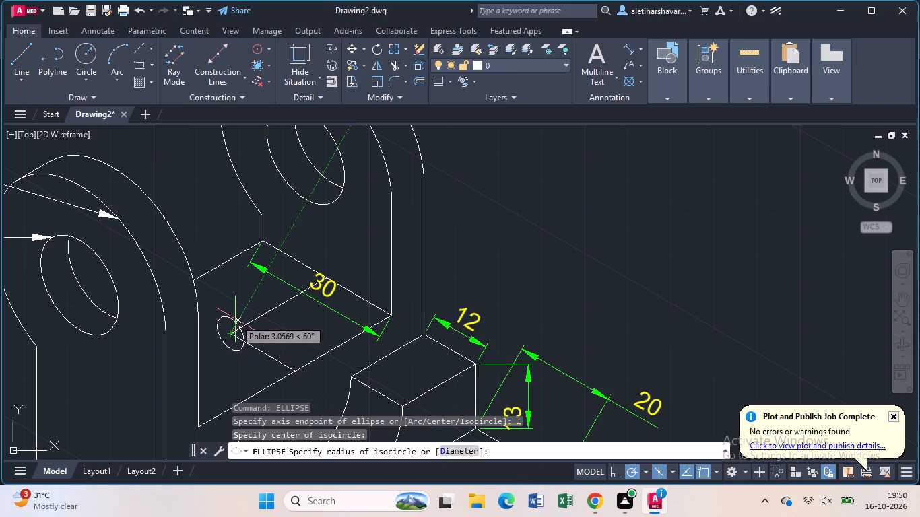
key(F5)
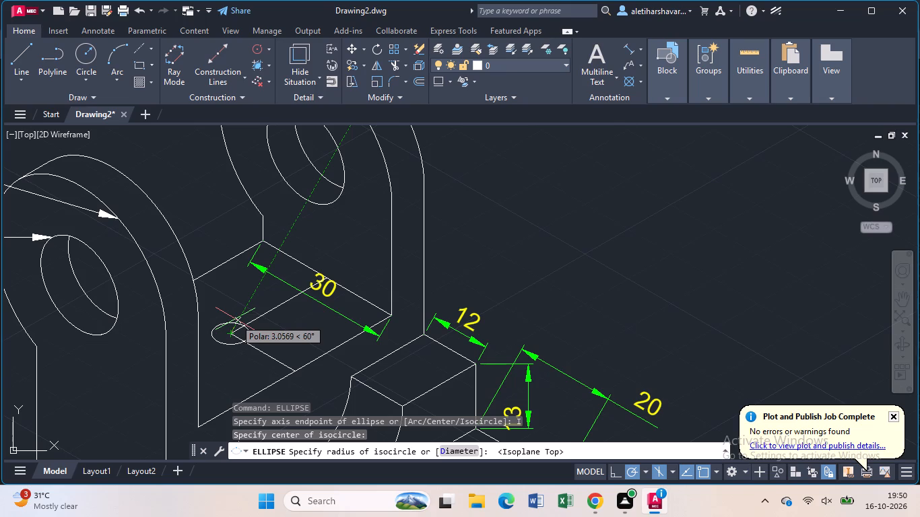
key(9)
key(Return)
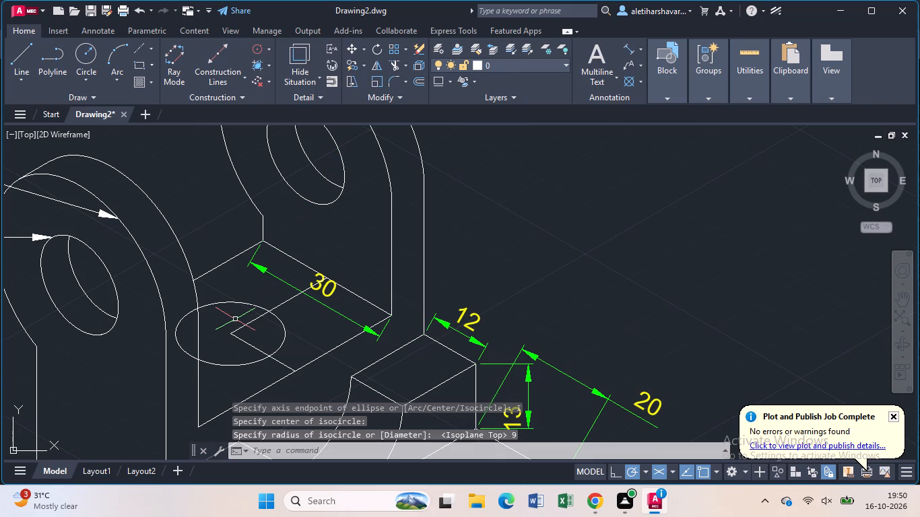
key(Escape)
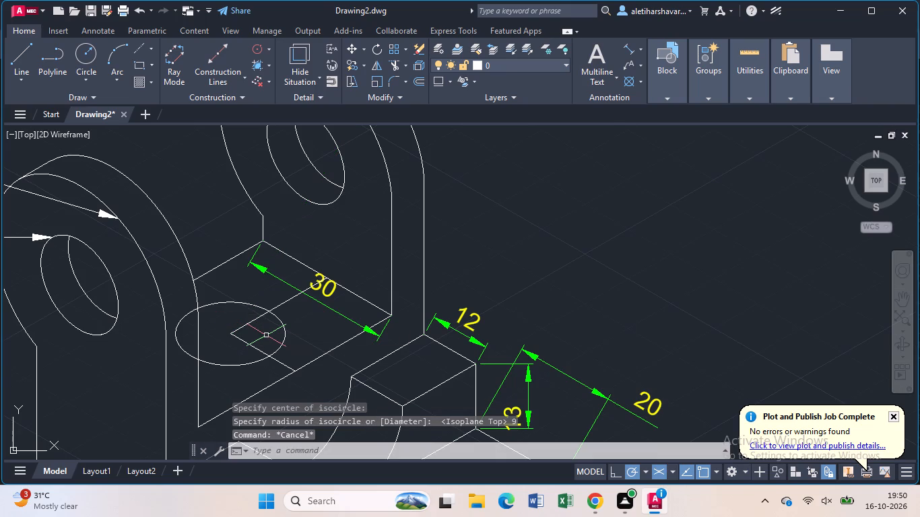
Trim away the isocircle portion hidden behind the front upright and remove both construction lines inside and outside the circle.
text(tr)
key(Return)
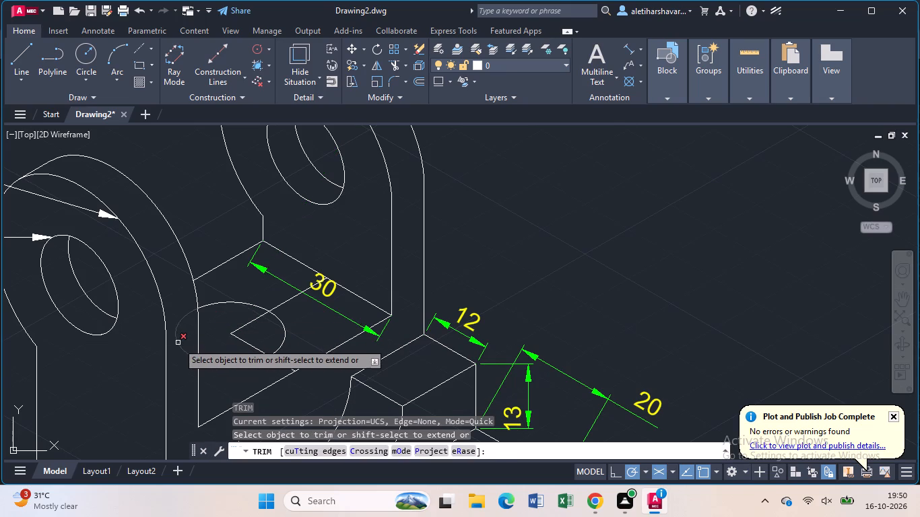
click(178, 343)
click(240, 341)
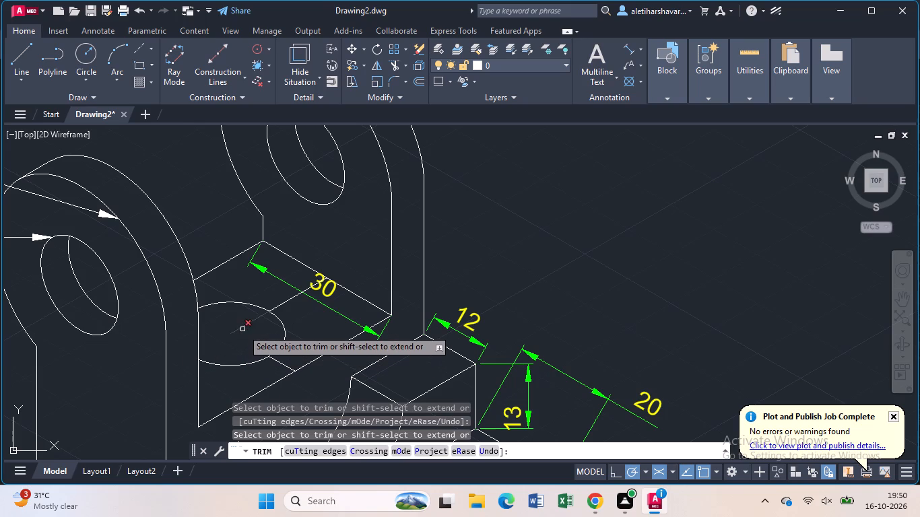
click(242, 329)
drag(284, 304, 290, 320)
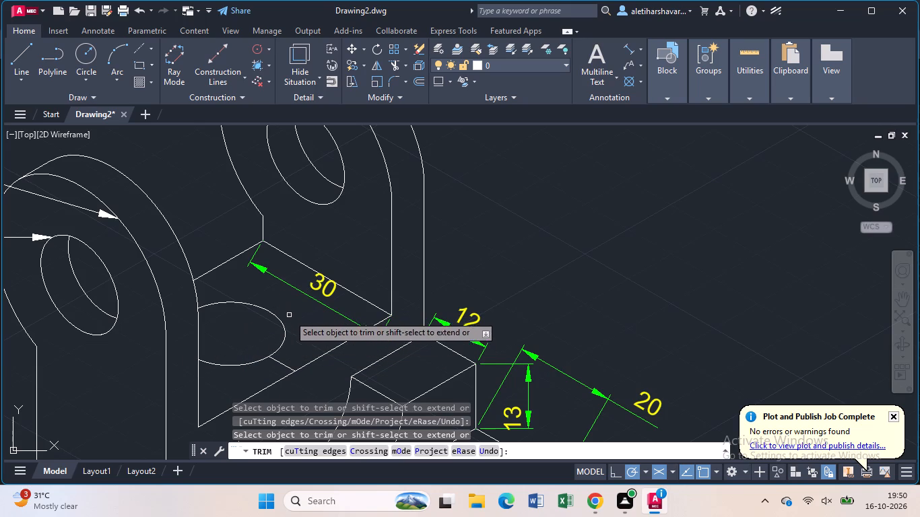
drag(290, 320, 292, 344)
click(287, 366)
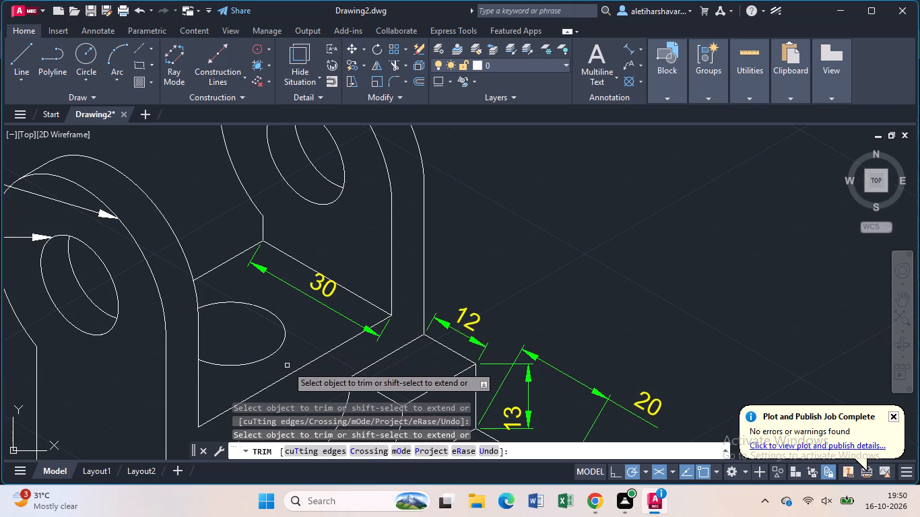
scroll(287, 366, down, 2)
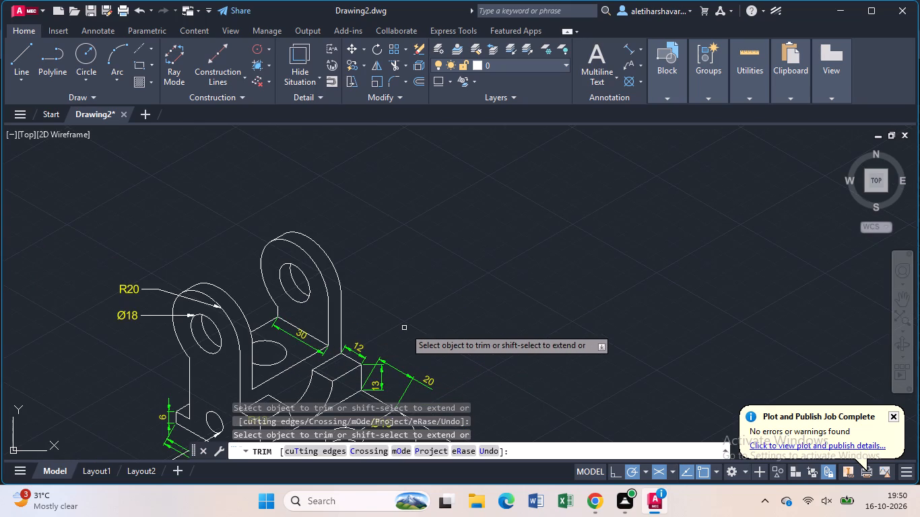
middle_drag(405, 328, 406, 251)
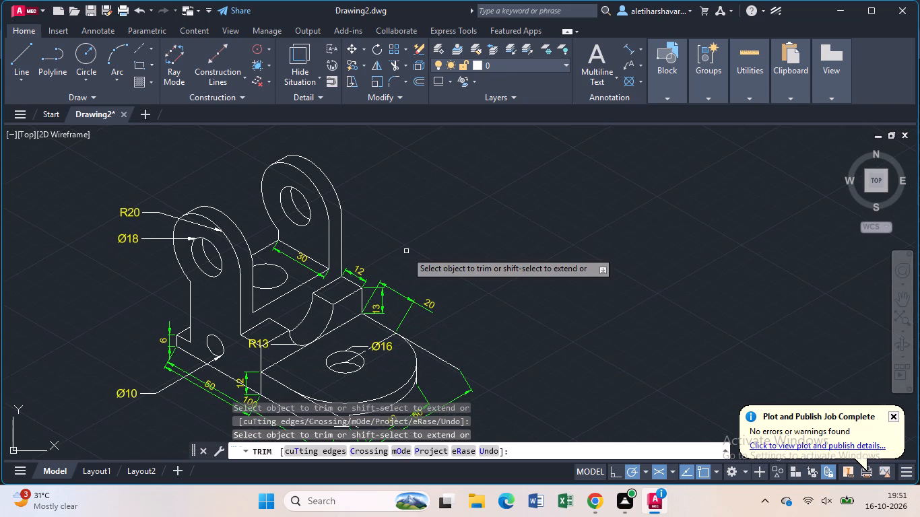
scroll(409, 253, down, 1)
key(Escape)
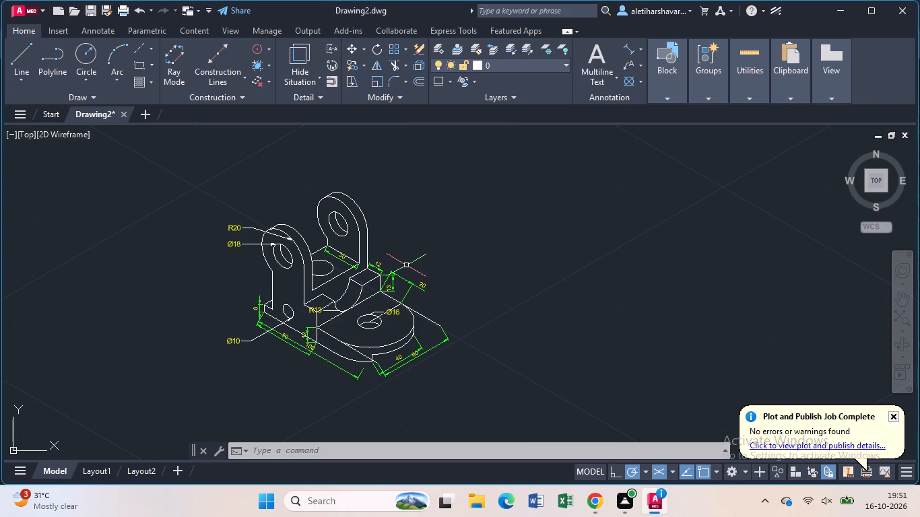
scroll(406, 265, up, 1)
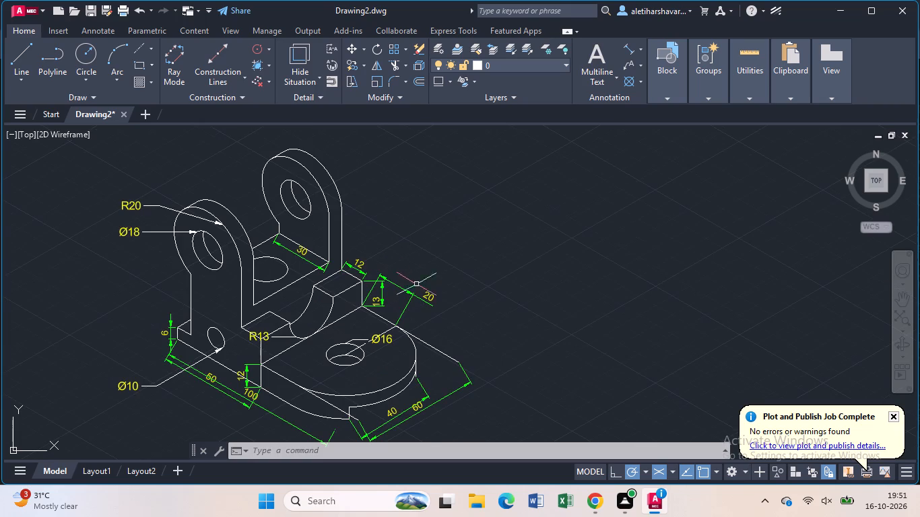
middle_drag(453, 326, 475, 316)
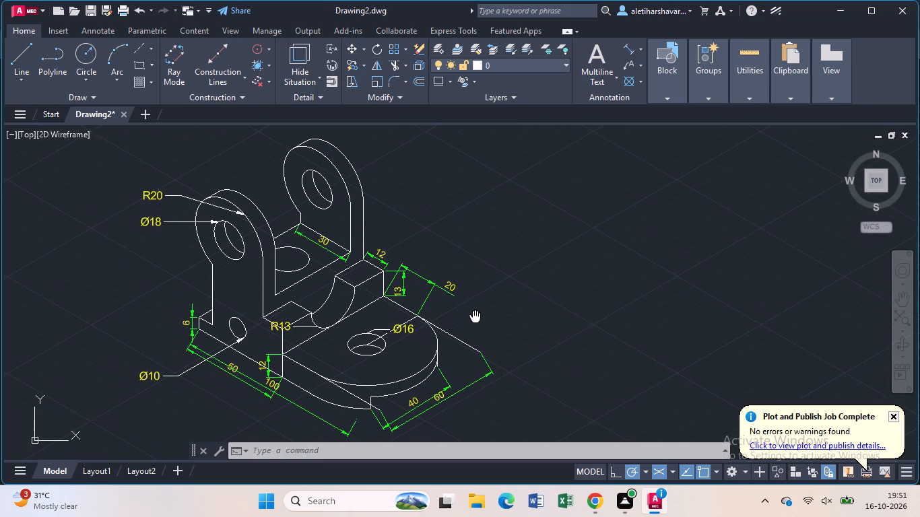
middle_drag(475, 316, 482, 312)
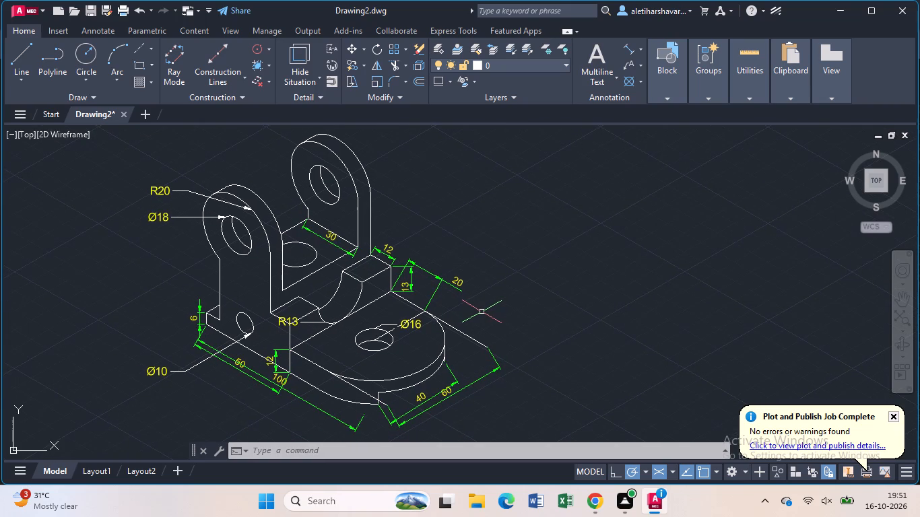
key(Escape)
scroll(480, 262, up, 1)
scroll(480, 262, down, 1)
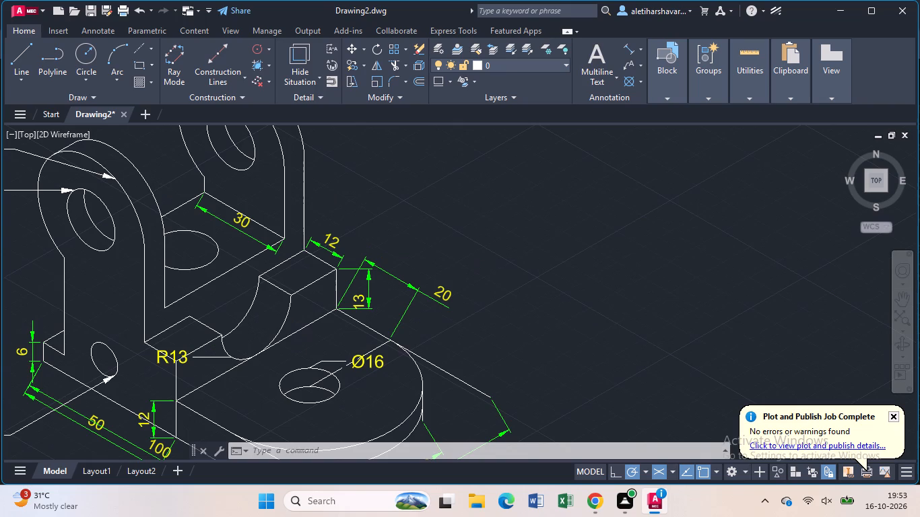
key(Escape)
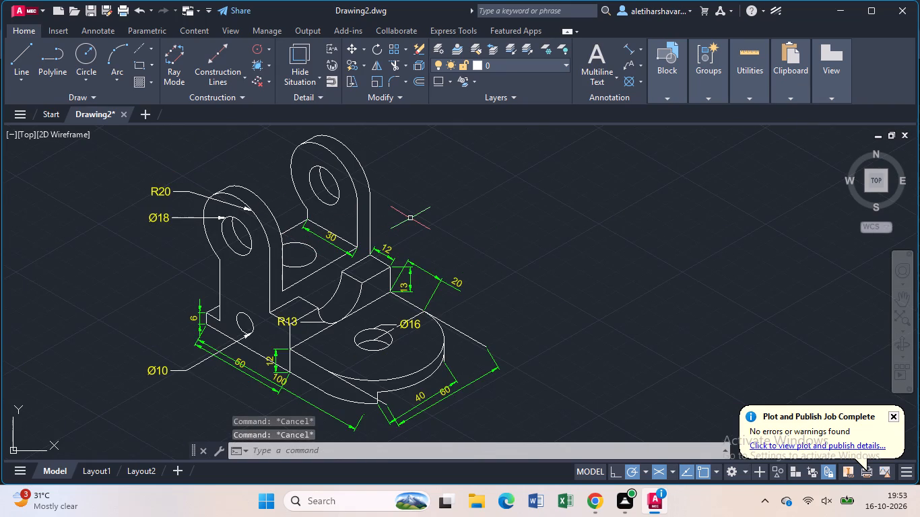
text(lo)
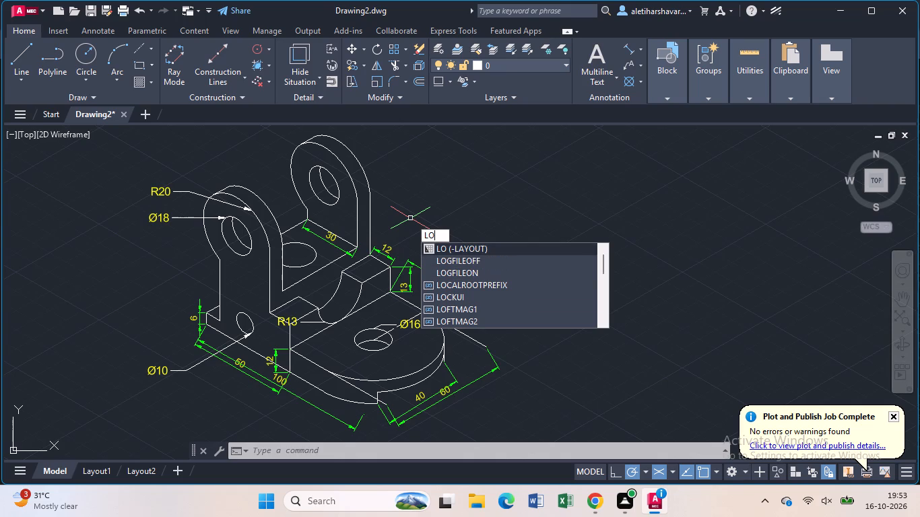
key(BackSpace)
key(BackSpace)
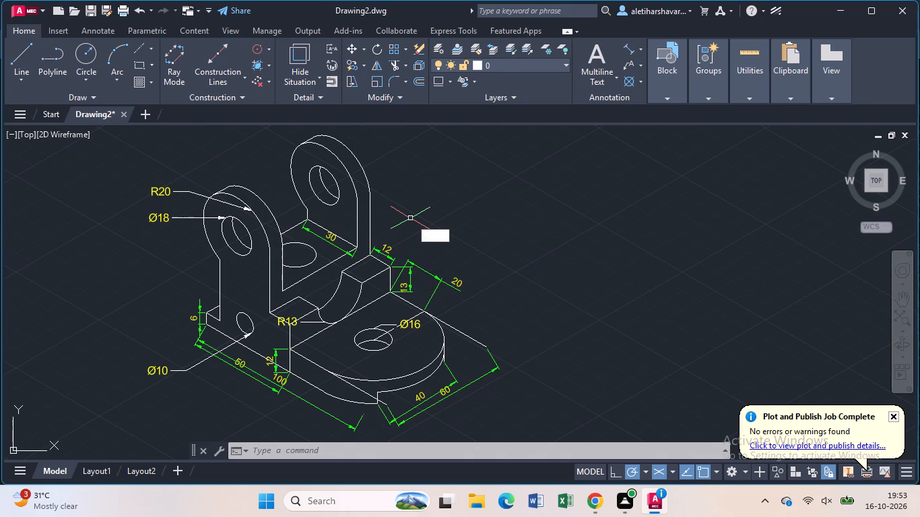
Add a multileader pointing to the hole in the floor between the uprights, with the yellow label Ø18.
key(Escape)
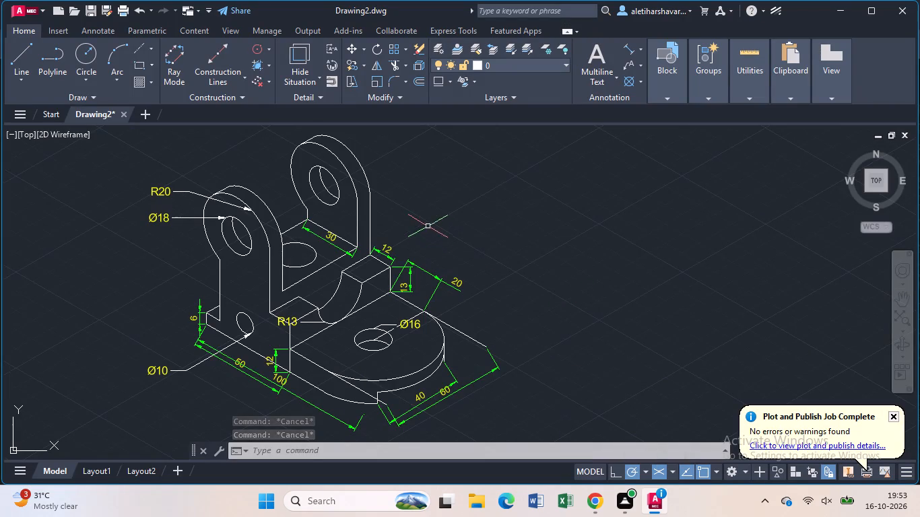
key(Escape)
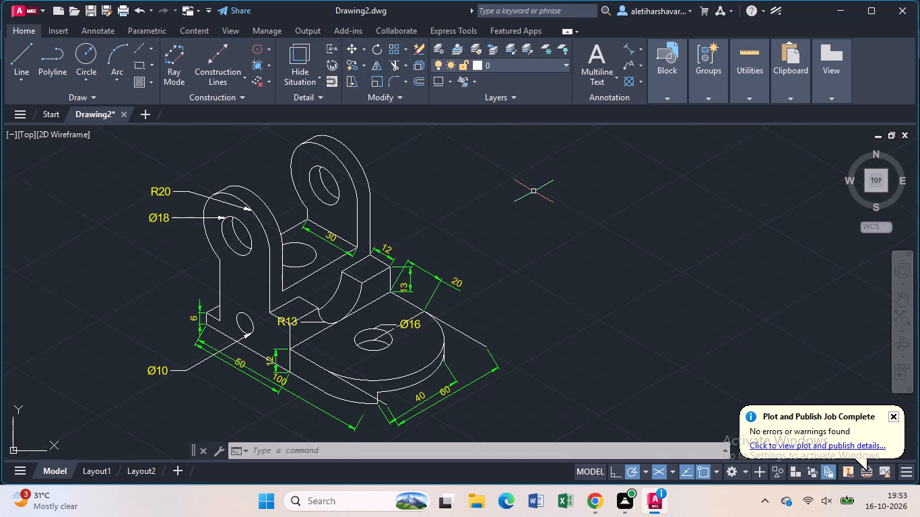
text(ml)
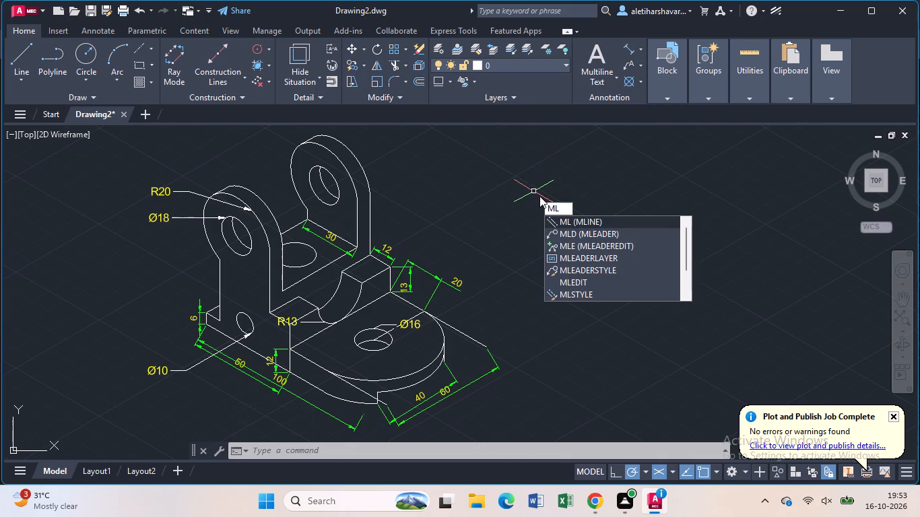
click(564, 231)
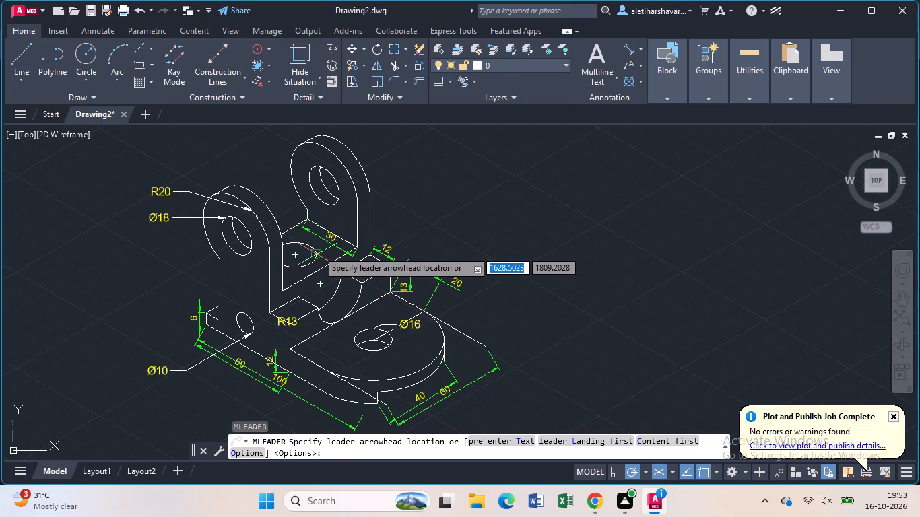
click(318, 250)
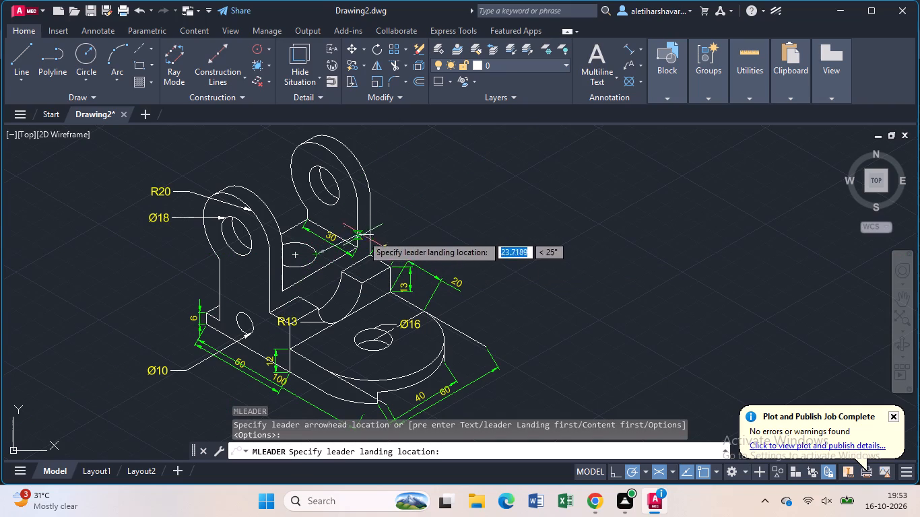
click(382, 230)
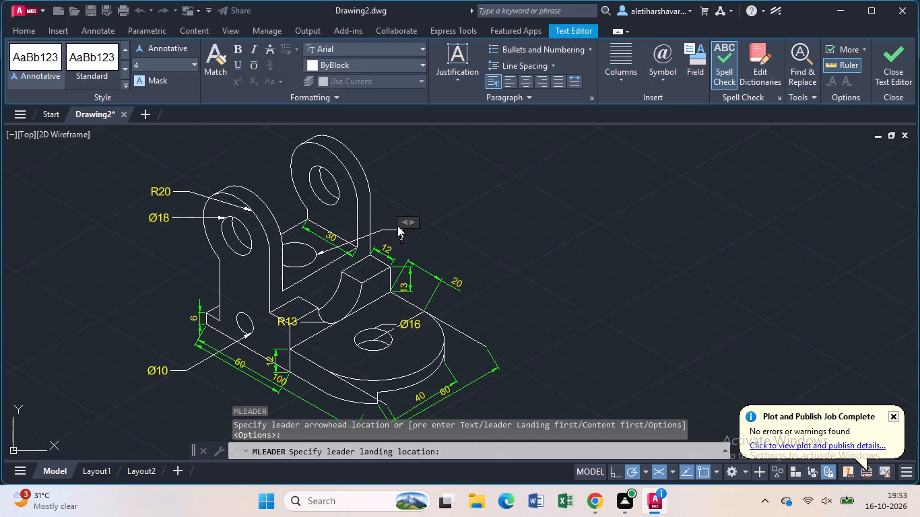
click(422, 64)
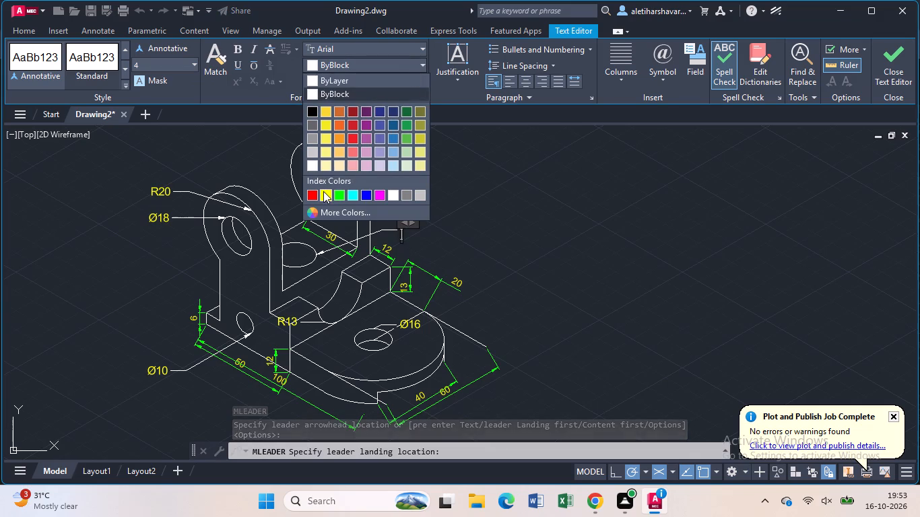
click(323, 191)
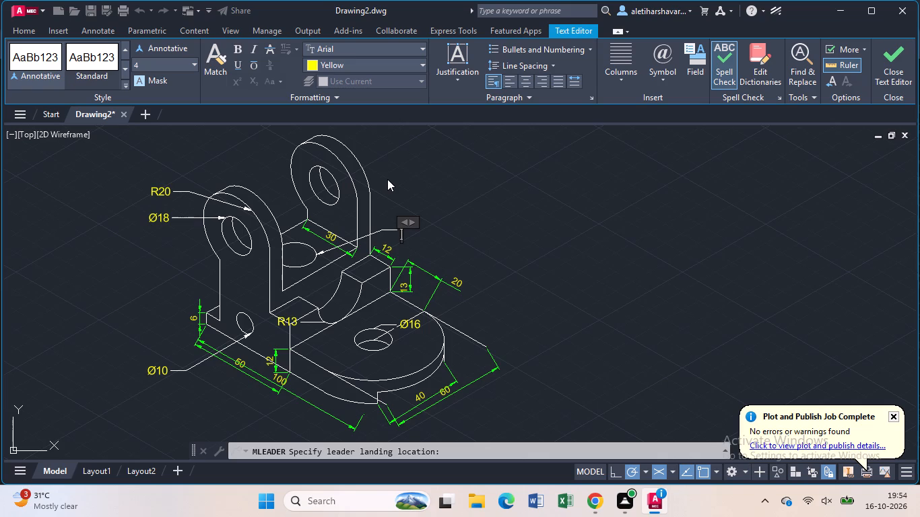
text(%%)
key(c)
text(18)
key(Return)
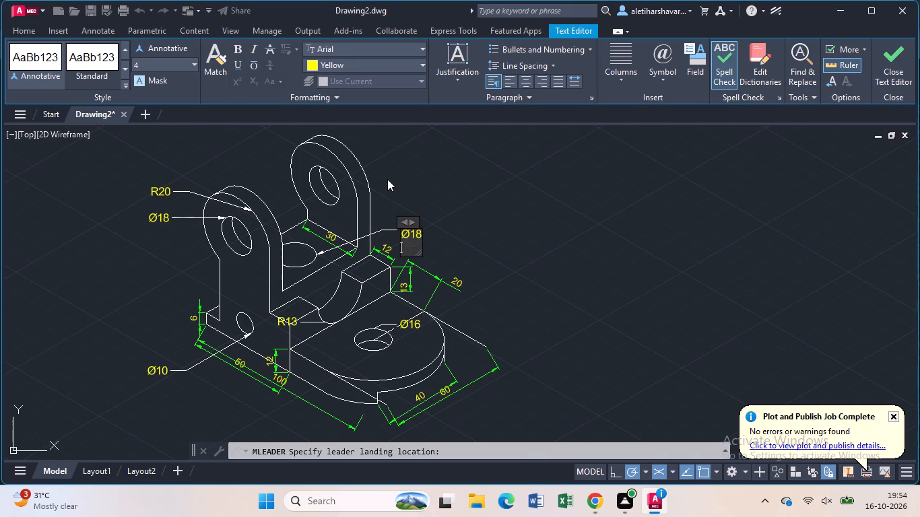
key(BackSpace)
click(387, 179)
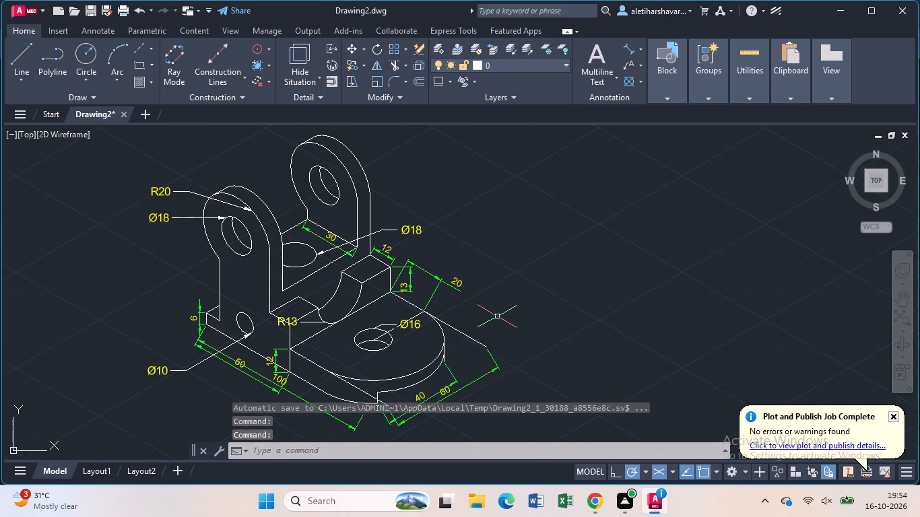
Set the current linetype to a dash-dot AM linetype and draw a vertical centre line about 30 long through the Ø10 hole.
key(ctrl+1)
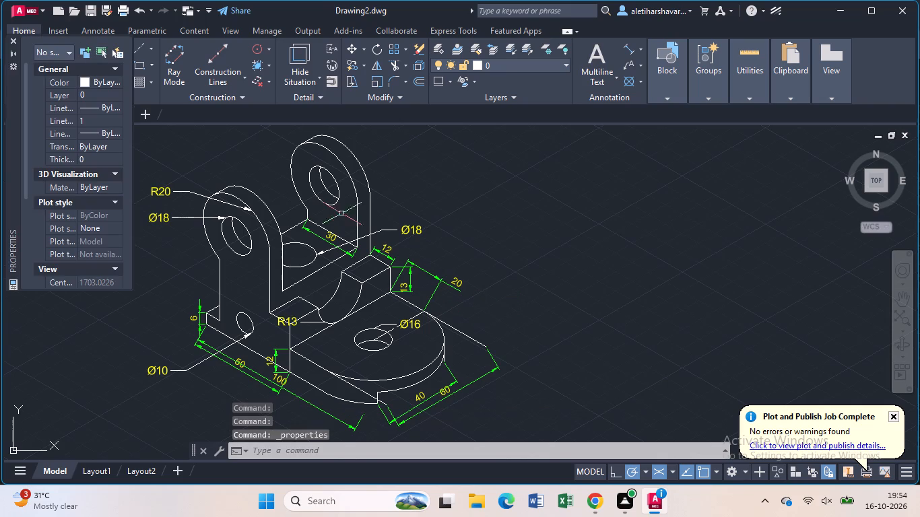
click(117, 111)
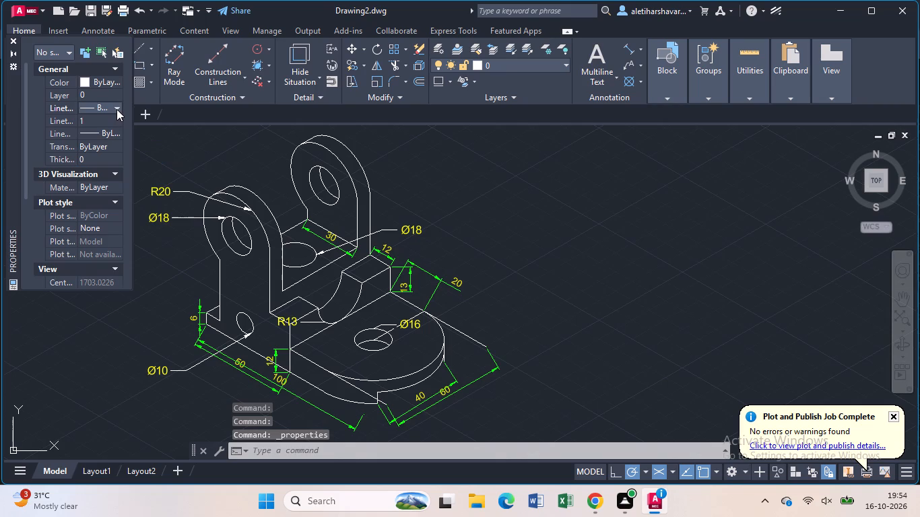
click(117, 109)
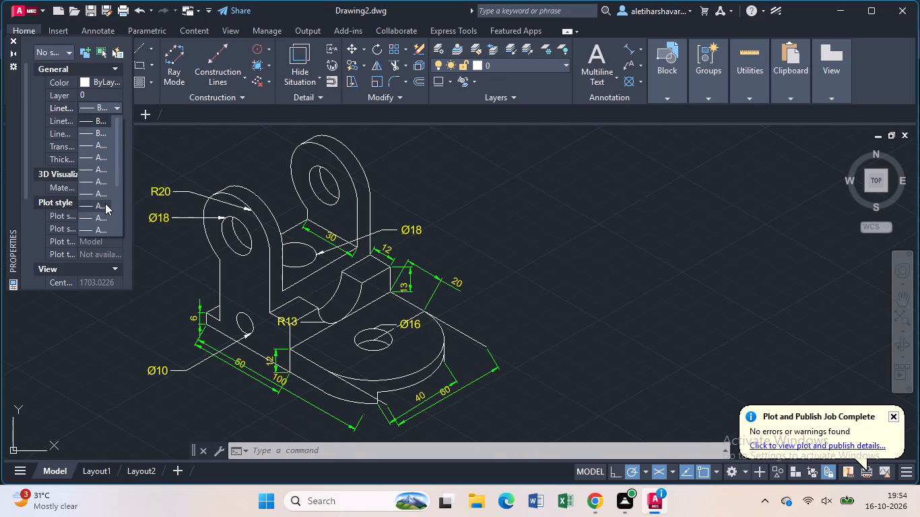
click(105, 203)
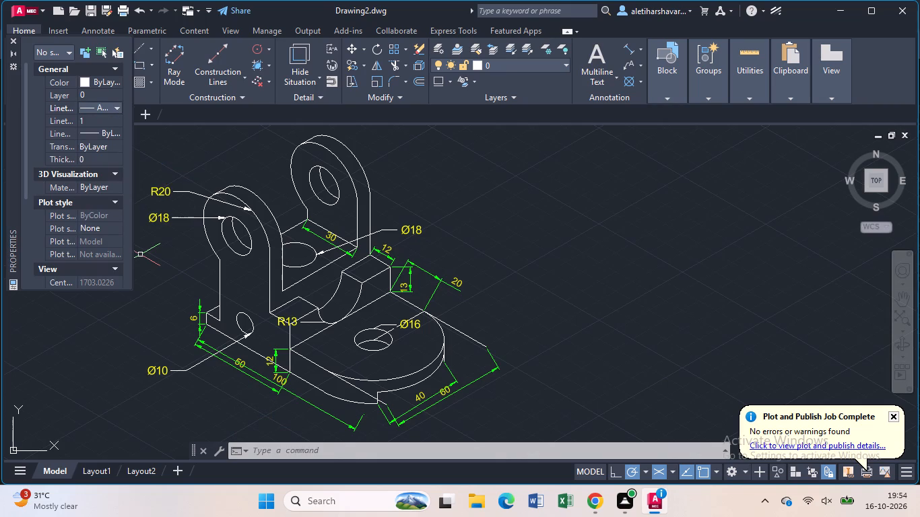
key(l)
key(Return)
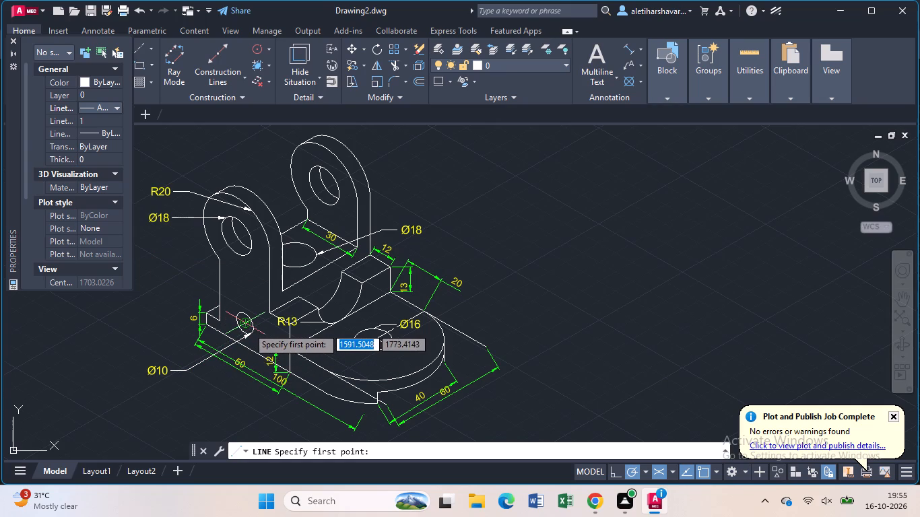
click(247, 290)
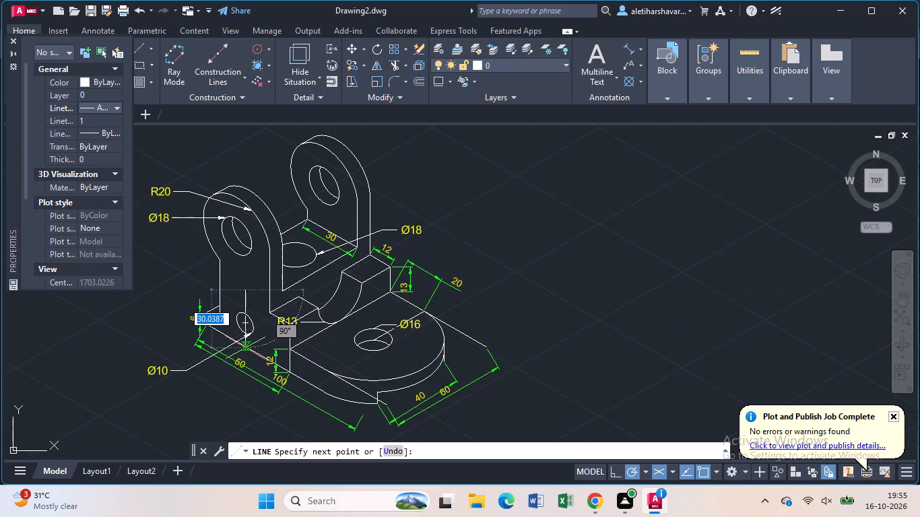
click(245, 348)
key(Escape)
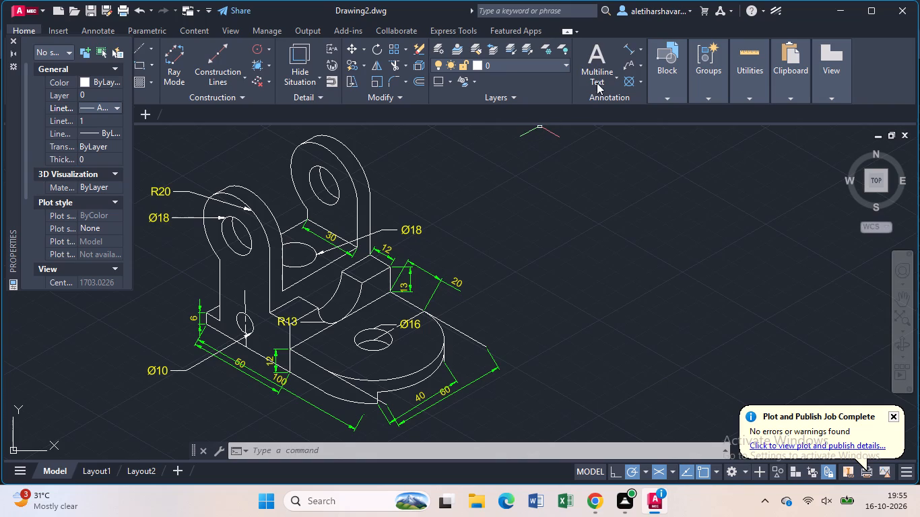
Add an aligned dimension from the front upright's base corner to the Ø10 hole's centre line, with its text overridden to 15.
click(623, 46)
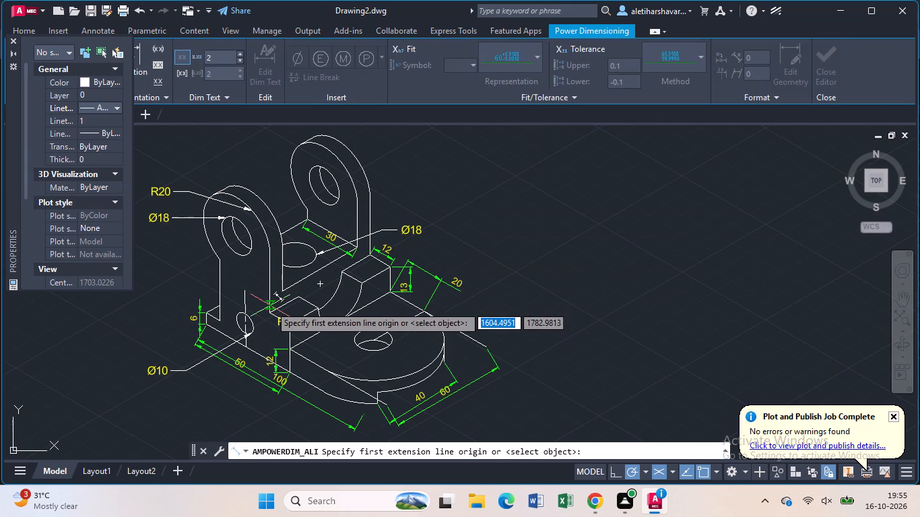
click(271, 310)
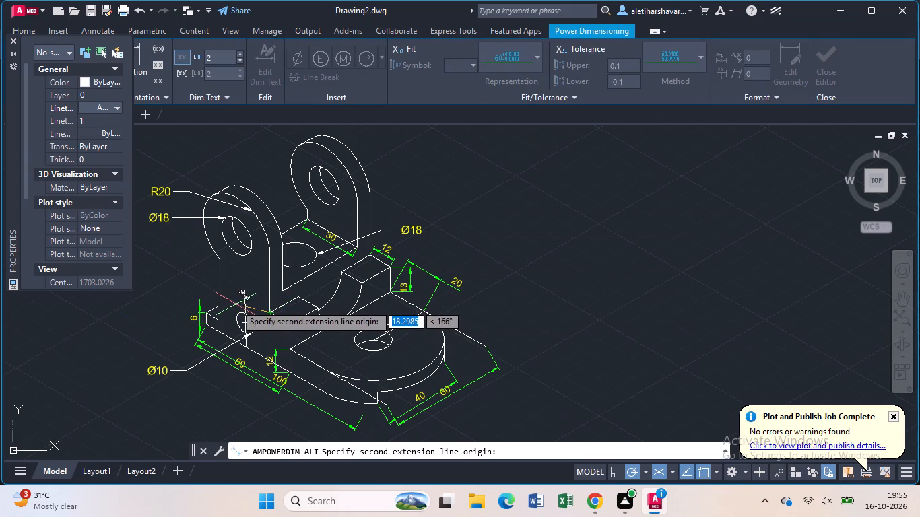
click(241, 304)
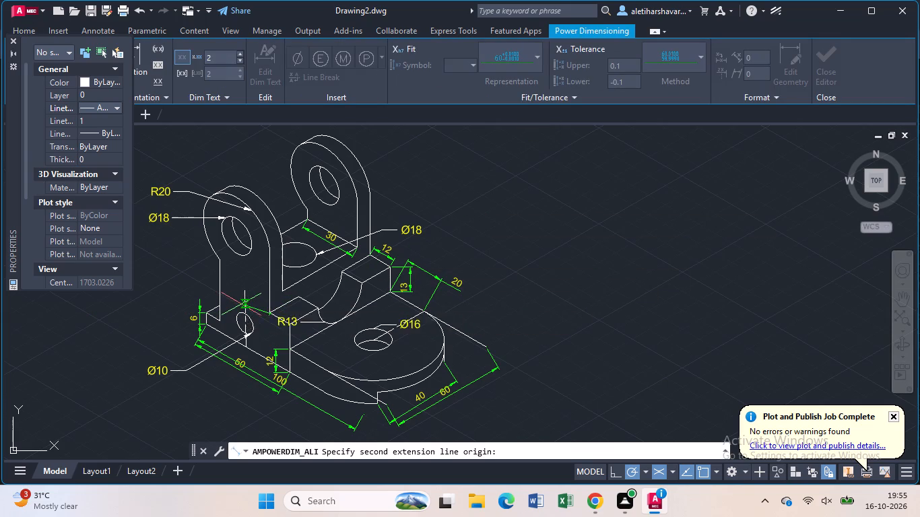
click(244, 287)
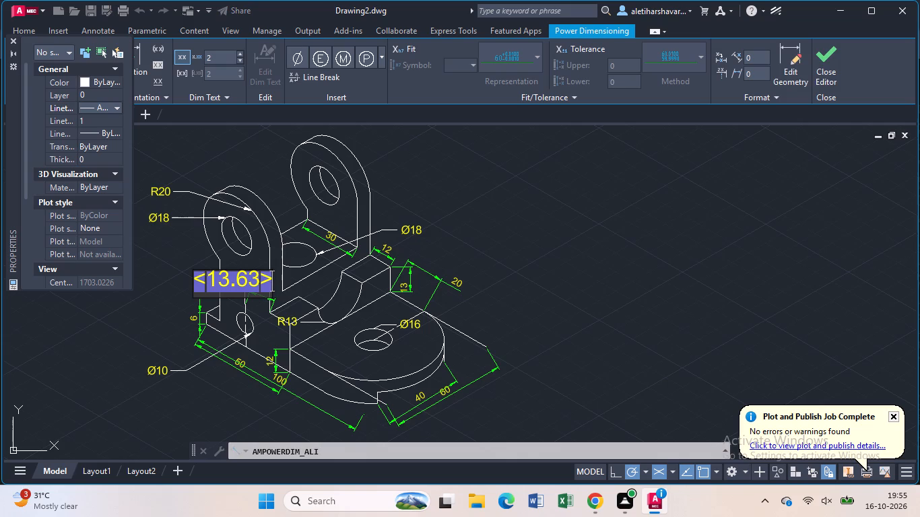
key(BackSpace)
text(15)
key(Return)
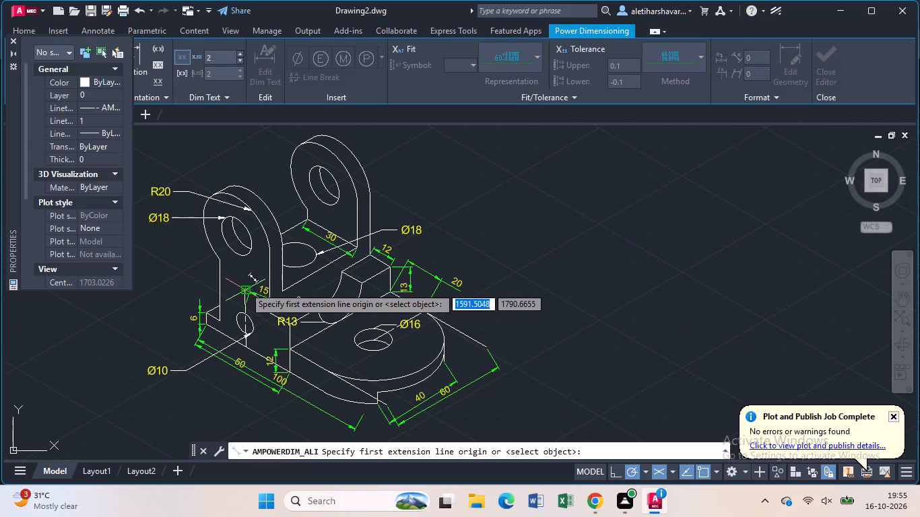
key(Escape)
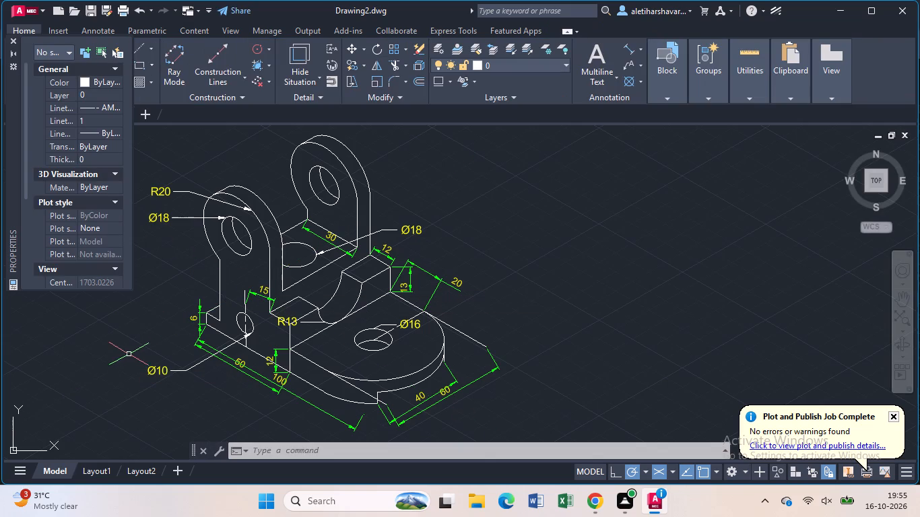
Set the current linetype back to ByLayer and close the properties palette.
click(115, 108)
click(117, 105)
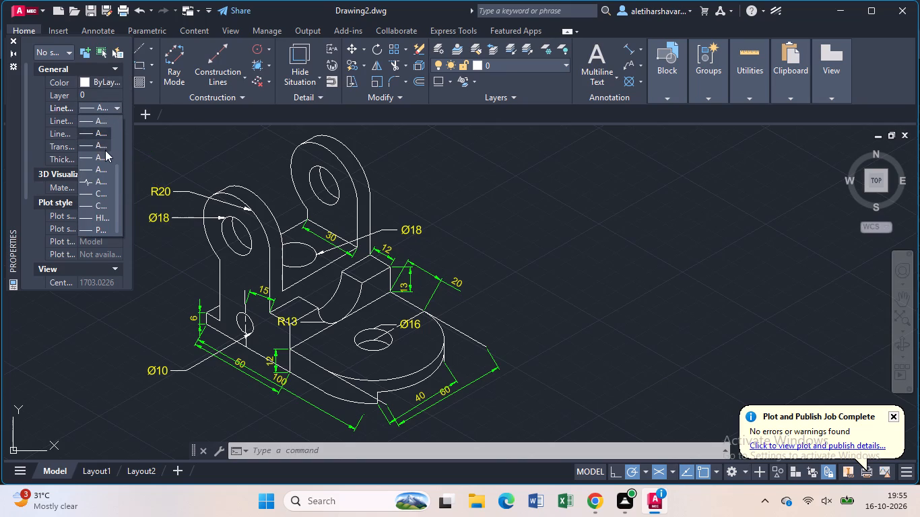
scroll(104, 143, up, 6)
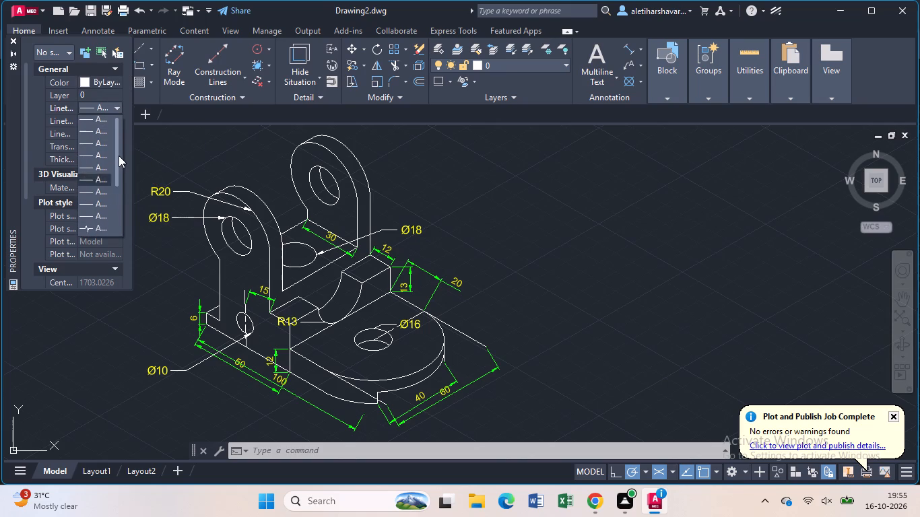
scroll(119, 156, up, 3)
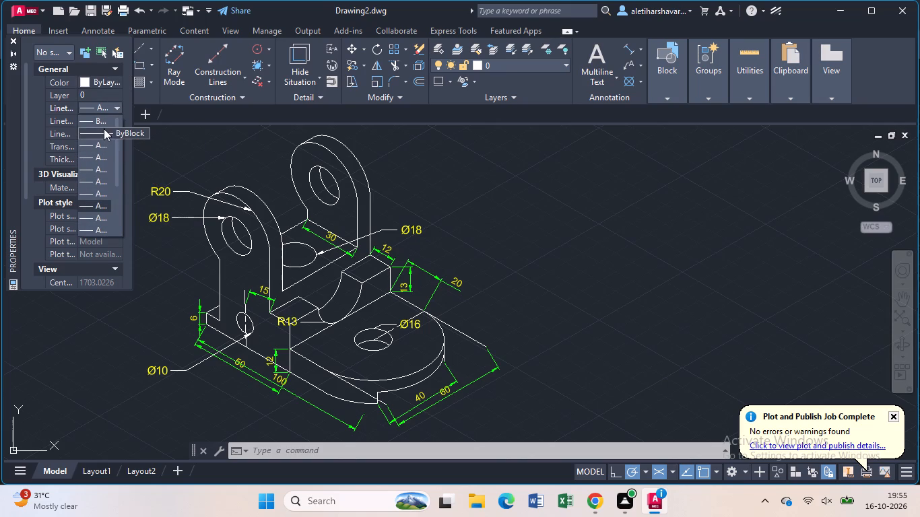
click(104, 123)
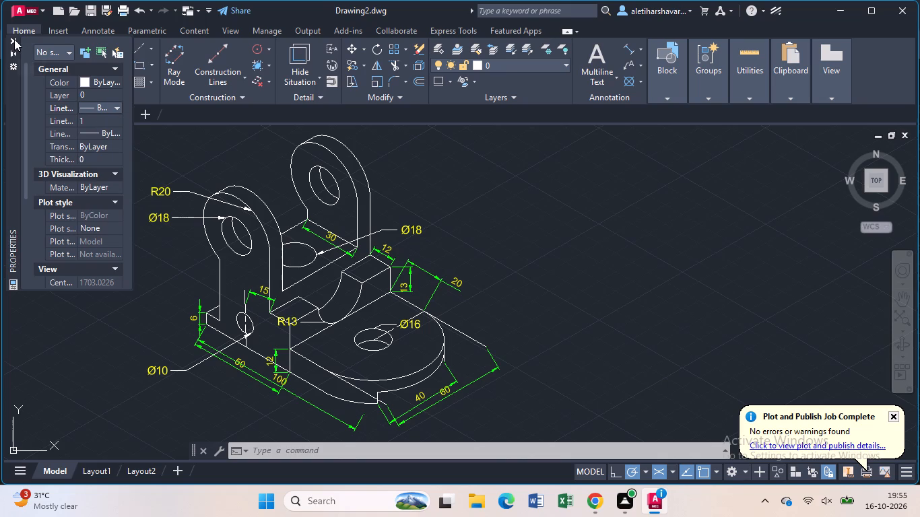
click(14, 39)
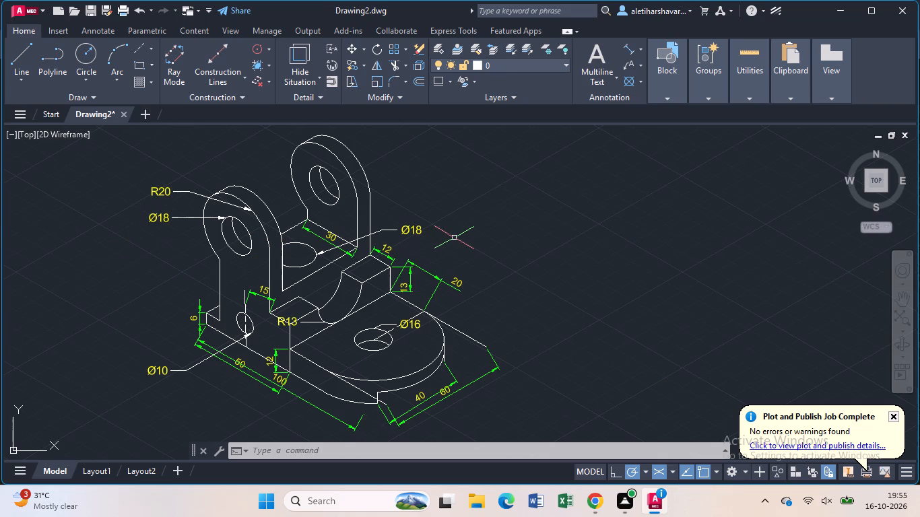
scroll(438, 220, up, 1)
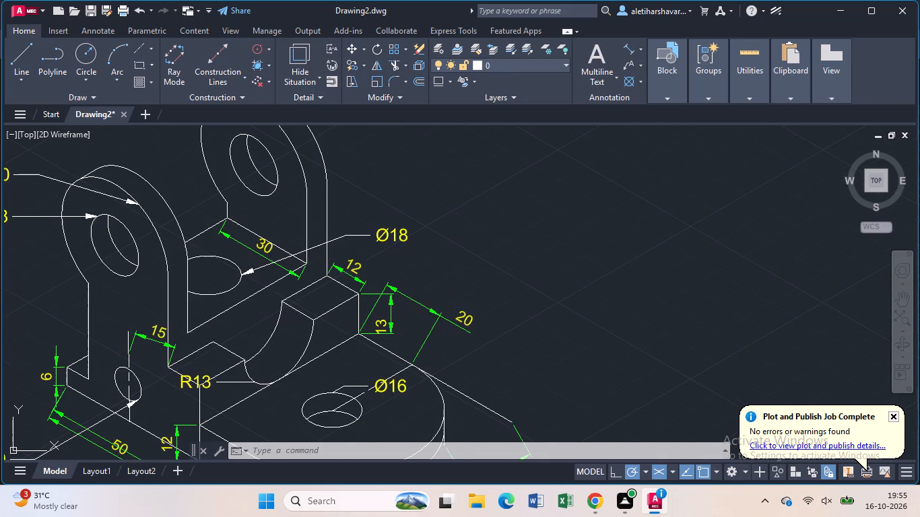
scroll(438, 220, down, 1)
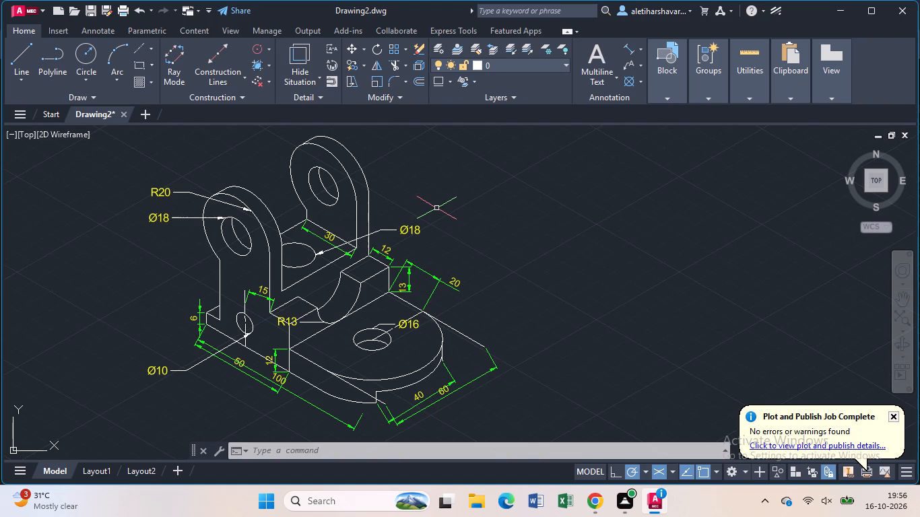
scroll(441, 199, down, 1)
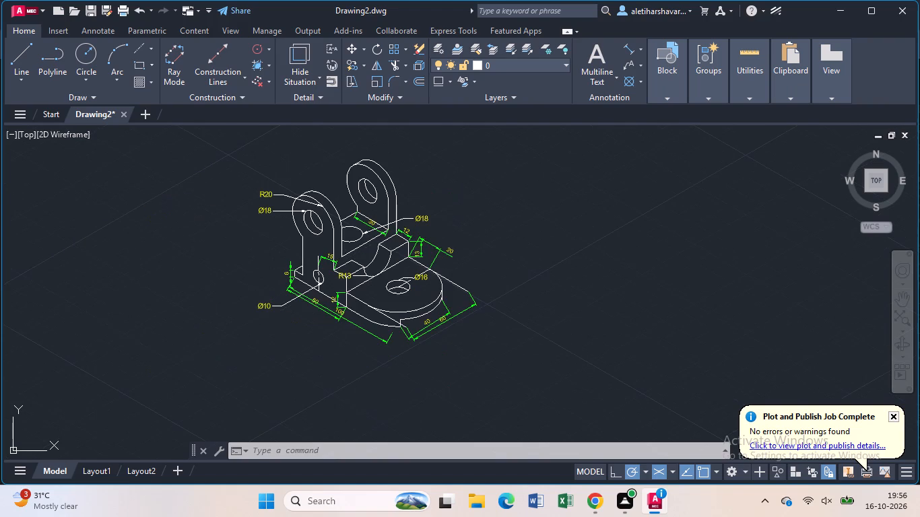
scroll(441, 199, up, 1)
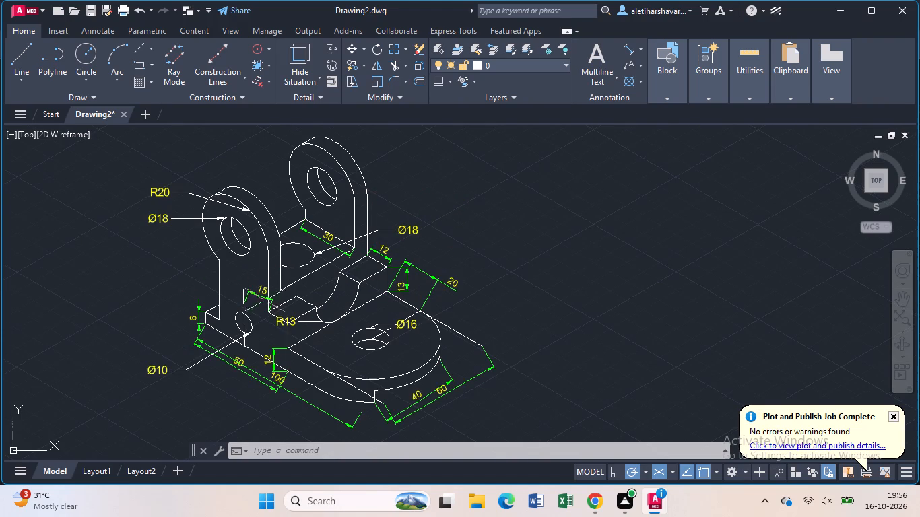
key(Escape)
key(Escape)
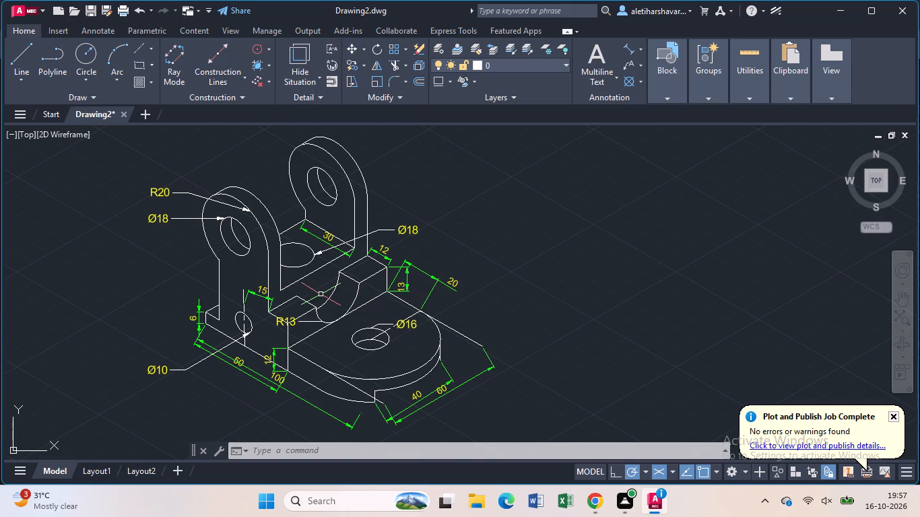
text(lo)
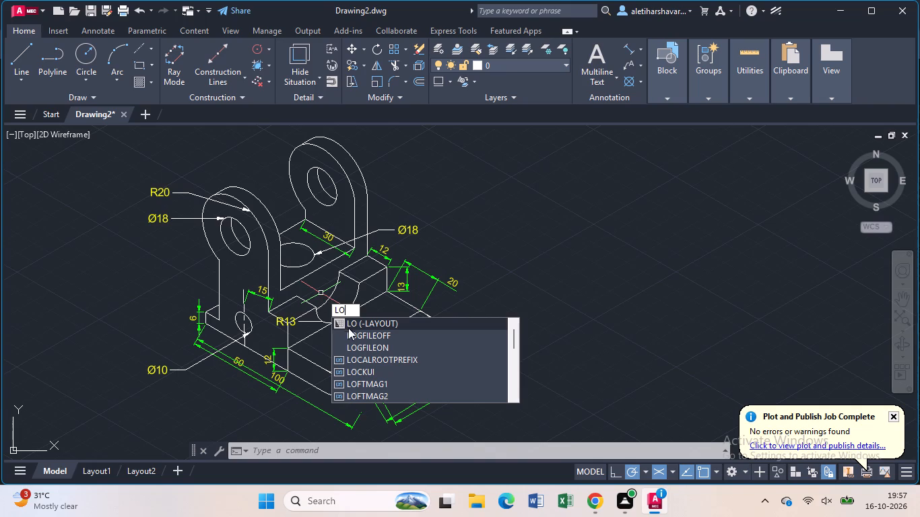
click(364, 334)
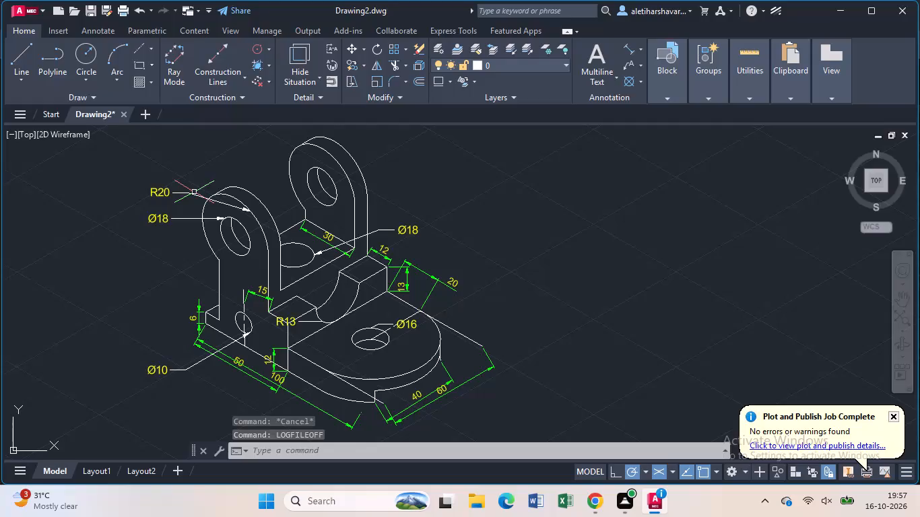
Start saving the drawing in Documents and clear the proposed file name.
key(ctrl+s)
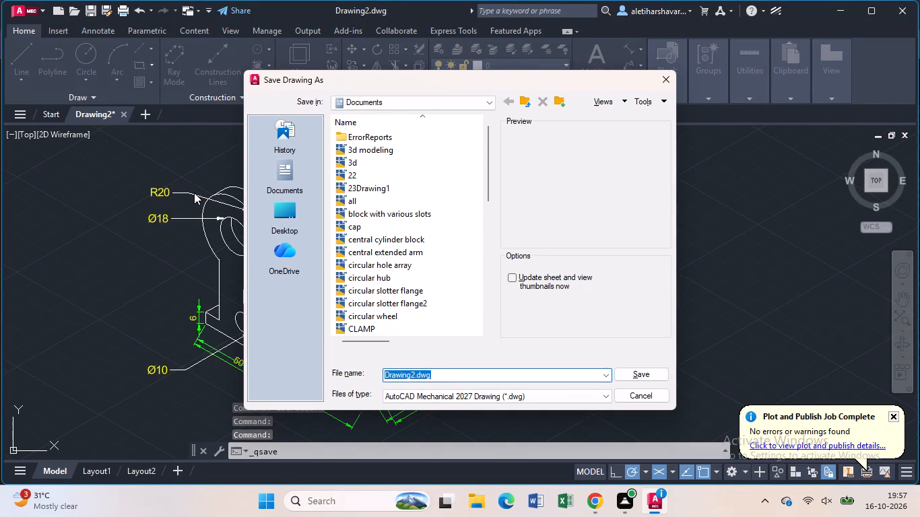
click(441, 374)
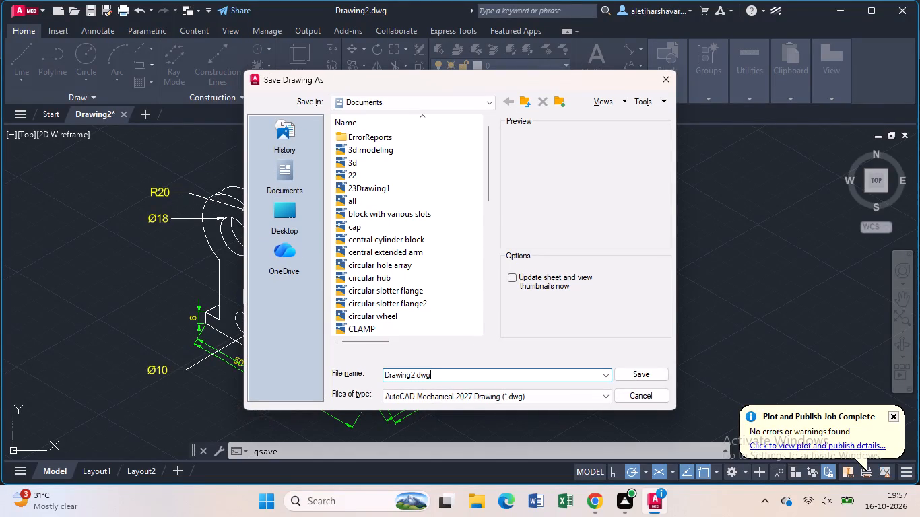
key(BackSpace)
key(BackSpace)
key(BackSpace)
key(BackSpace)
key(BackSpace)
key(BackSpace)
key(BackSpace)
key(BackSpace)
key(BackSpace)
key(BackSpace)
key(BackSpace)
key(BackSpace)
key(BackSpace)
key(BackSpace)
key(BackSpace)
key(BackSpace)
key(BackSpace)
key(BackSpace)
key(BackSpace)
key(BackSpace)
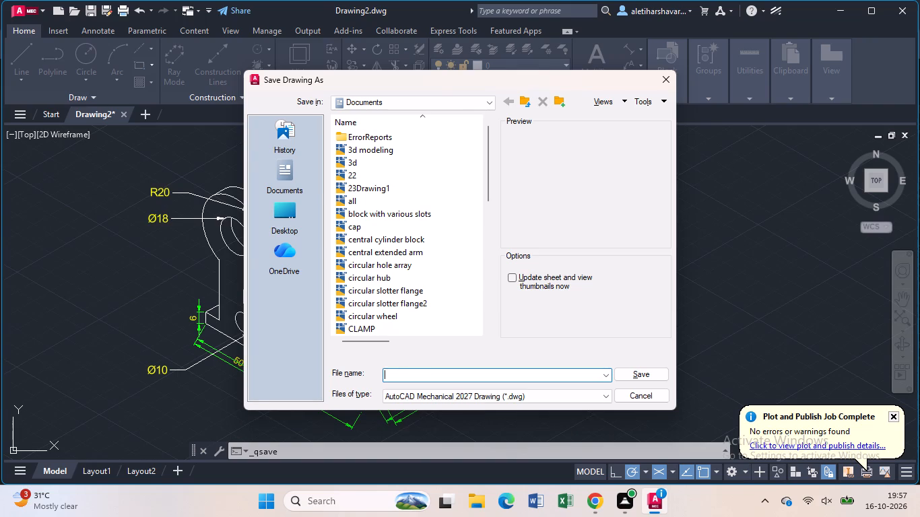
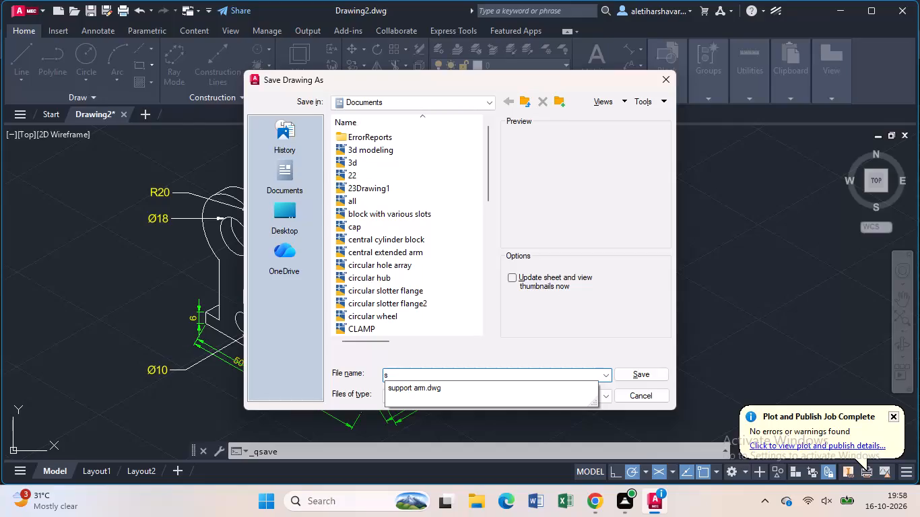
Save the drawing in the Documents folder under the file name "support bracket with twov".
text(upp)
key(o)
text(rt)
key(space)
text(bracket)
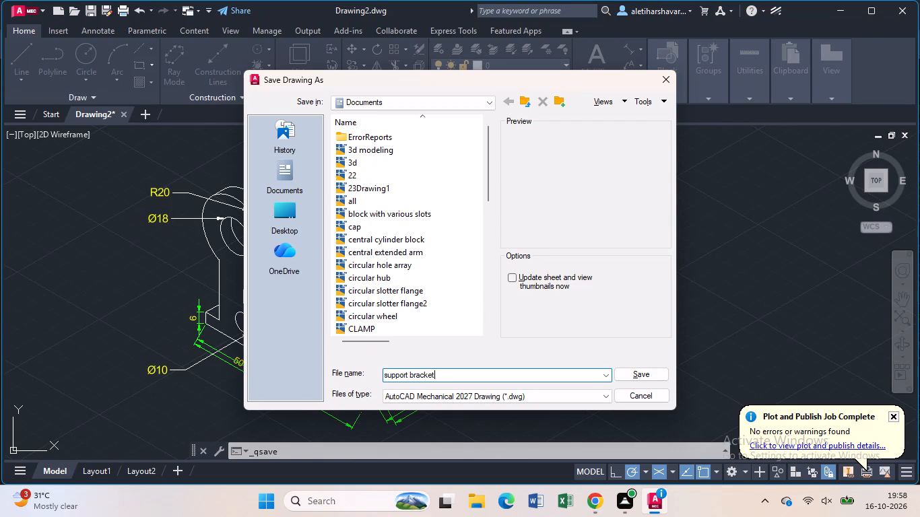
key(space)
text(wi)
text(th)
key(space)
text(two)
text(vw)
key(BackSpace)
key(Return)
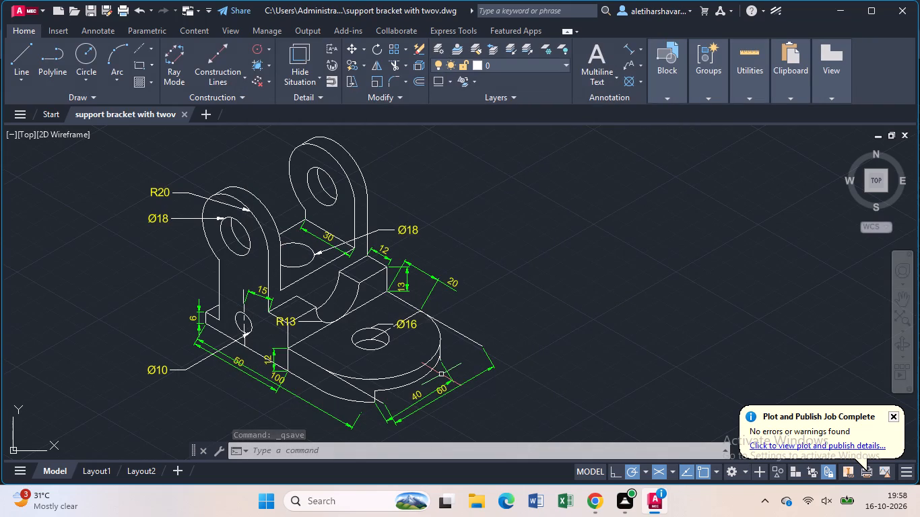
key(ctrl+s)
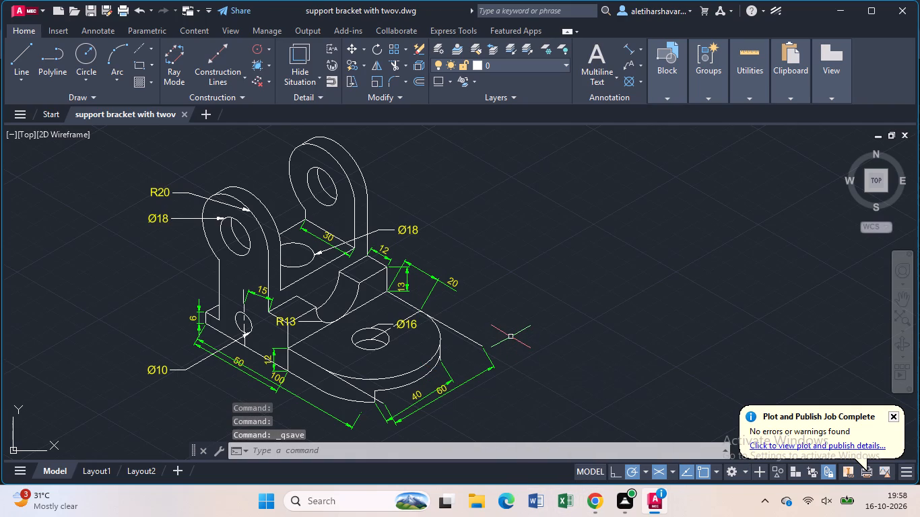
Set up a plot with DWG To PDF.pc3, ISO A4 (297.00 x 210.00 MM) paper, landscape orientation and the plot centered.
text(plo)
click(541, 361)
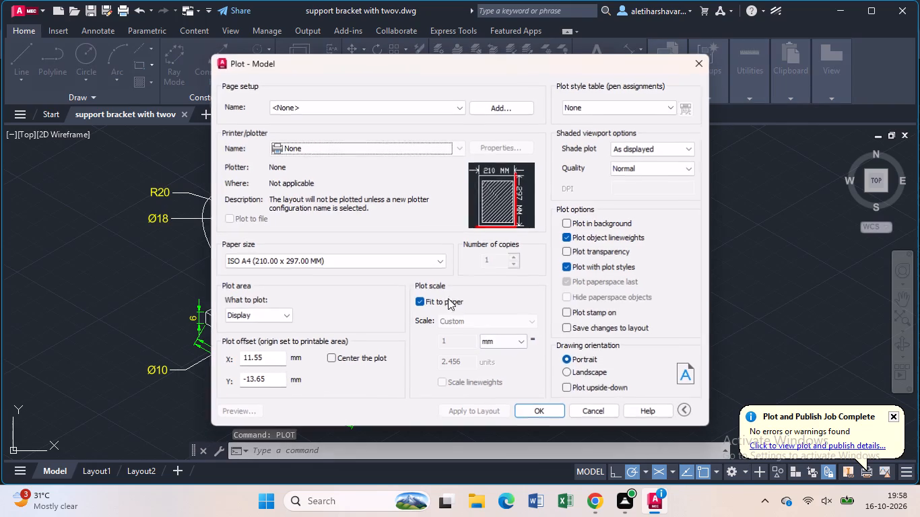
click(461, 149)
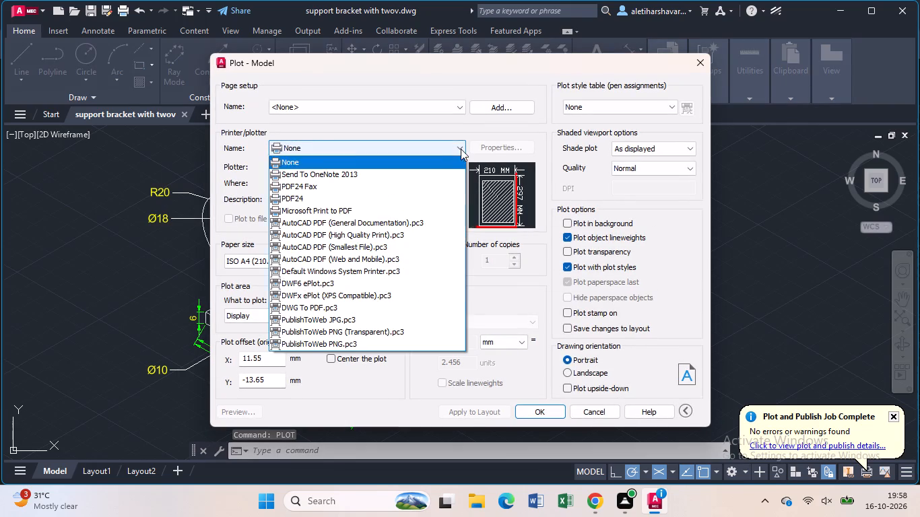
click(367, 309)
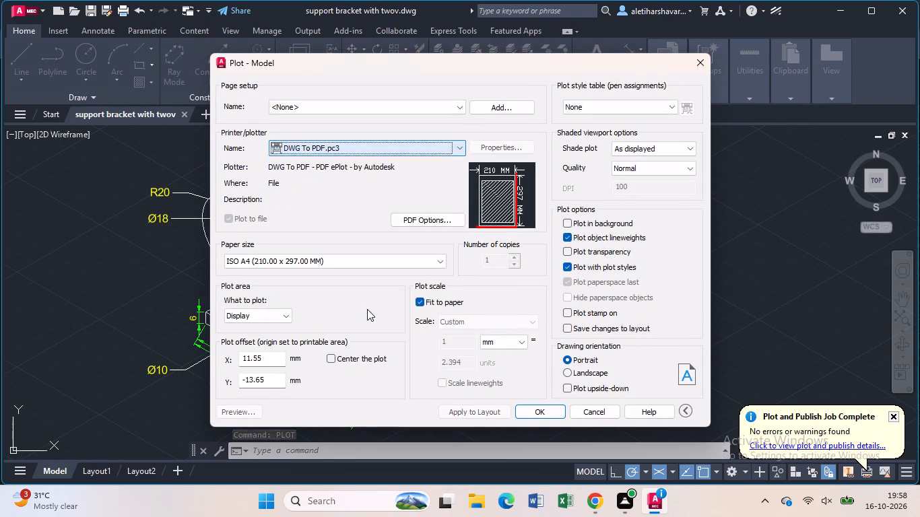
click(441, 261)
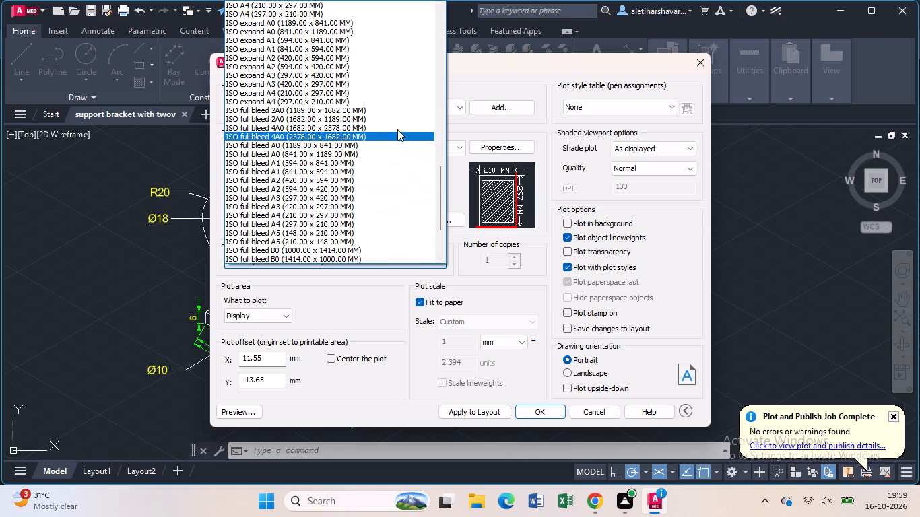
click(345, 15)
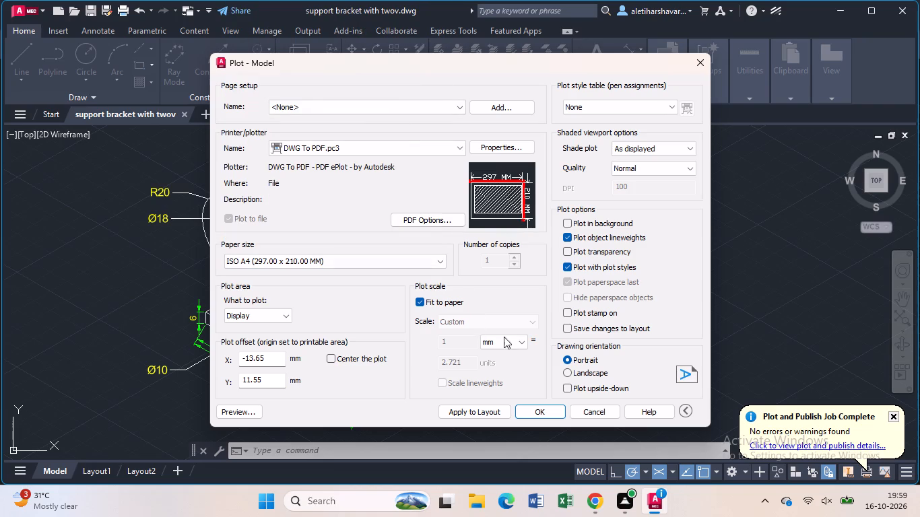
click(565, 374)
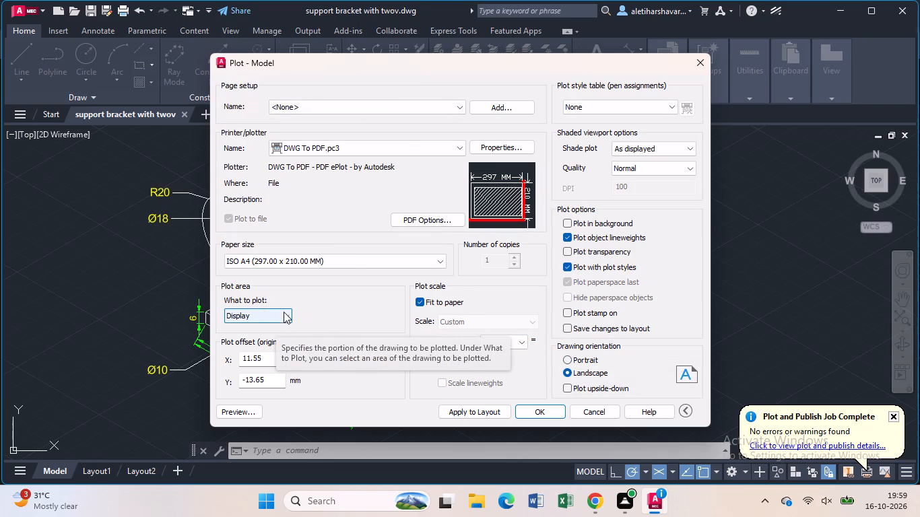
click(331, 358)
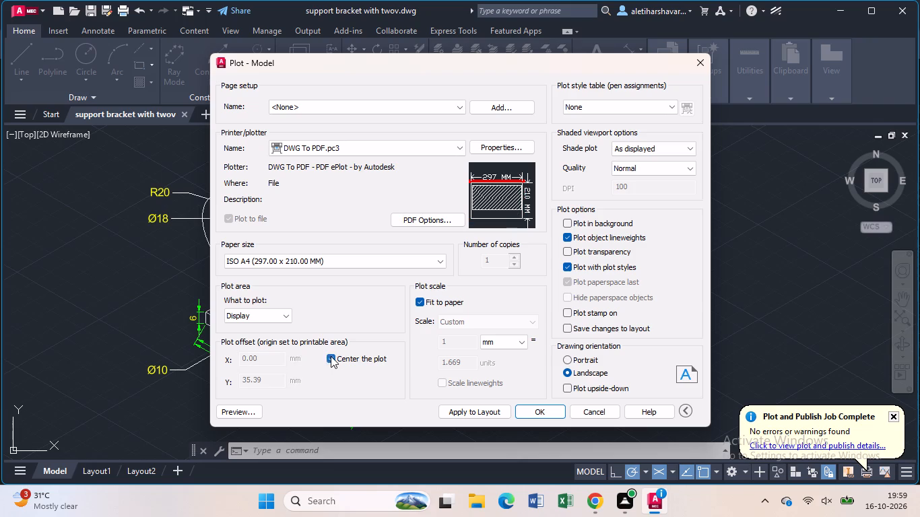
Set the plot area to a window enclosing the whole isometric bracket and all its dimensions.
click(287, 316)
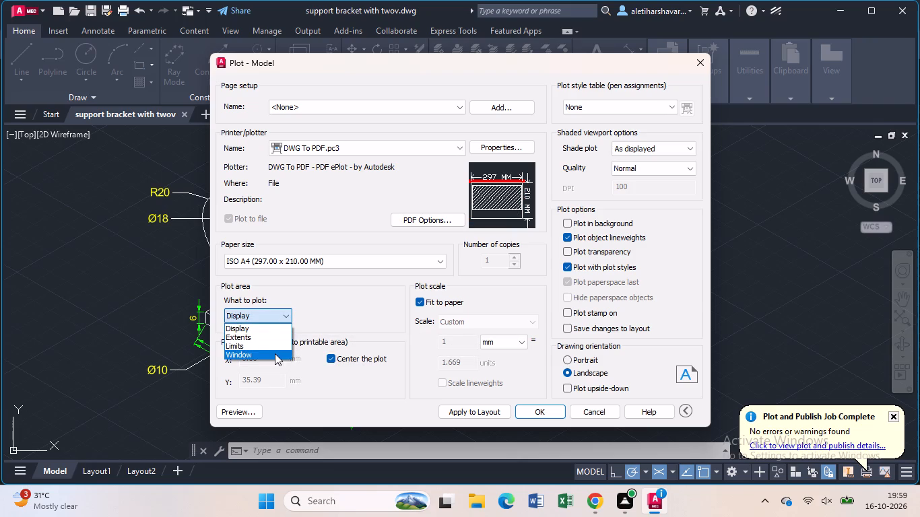
click(275, 353)
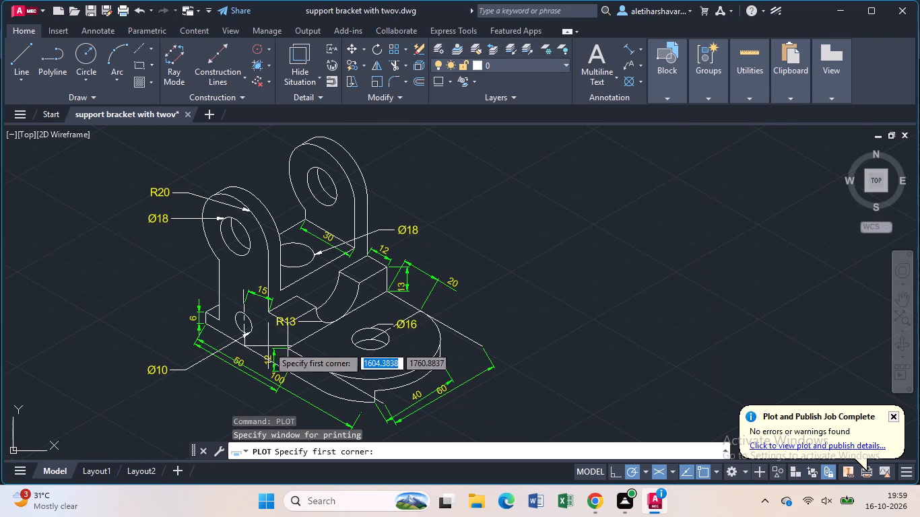
click(142, 132)
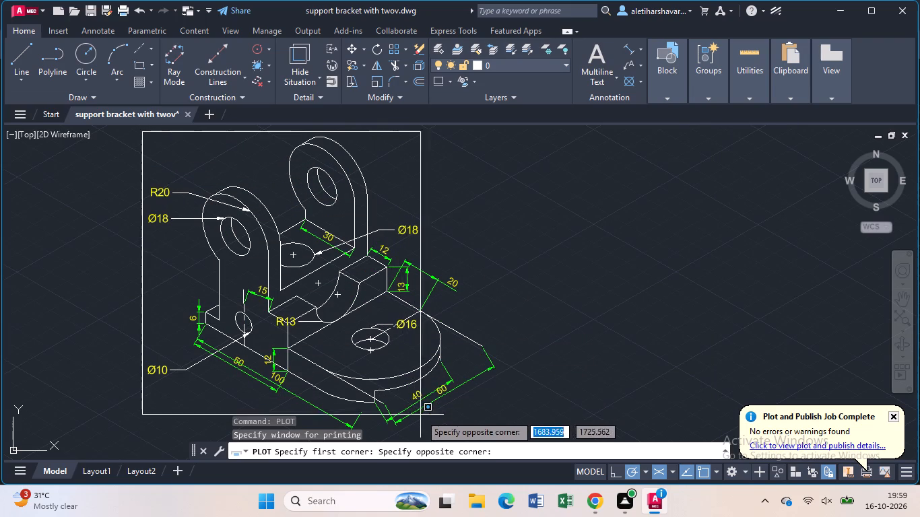
click(525, 440)
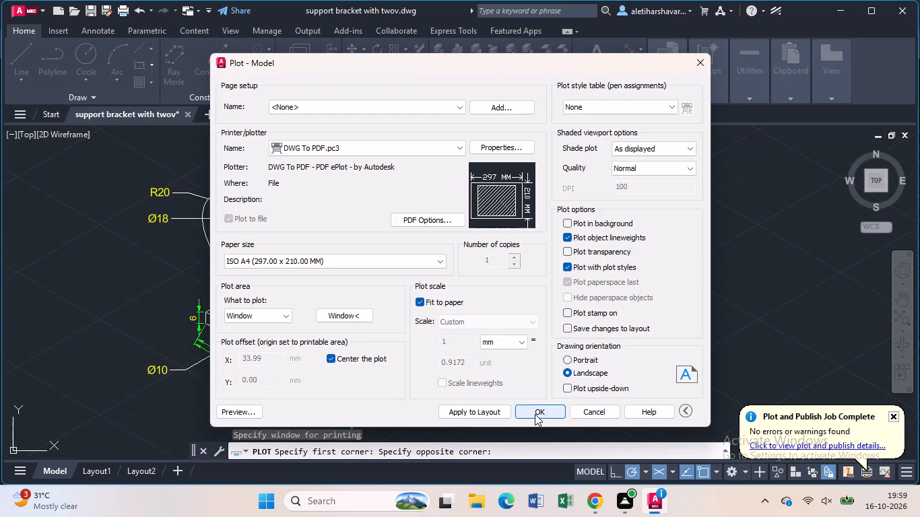
Plot the drawing to a PDF in the Documents folder with the suggested file name, and close the opened PDF.
click(535, 414)
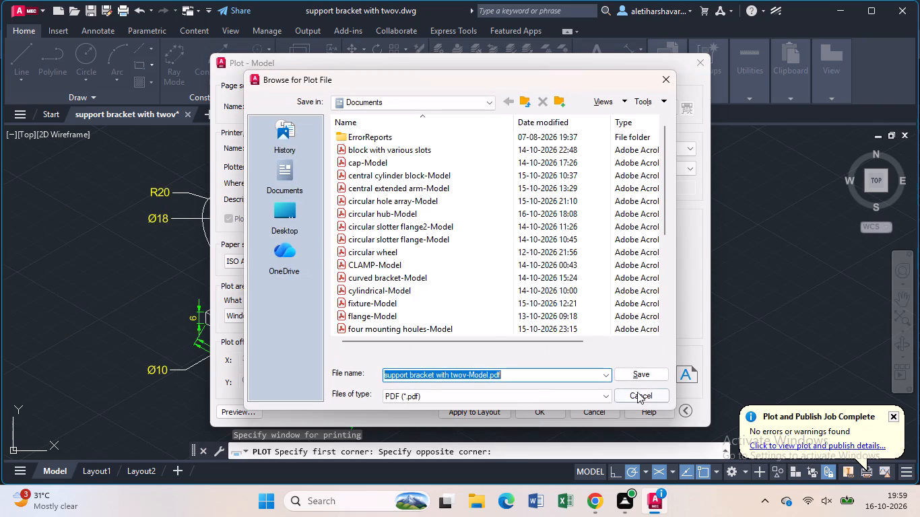
click(655, 377)
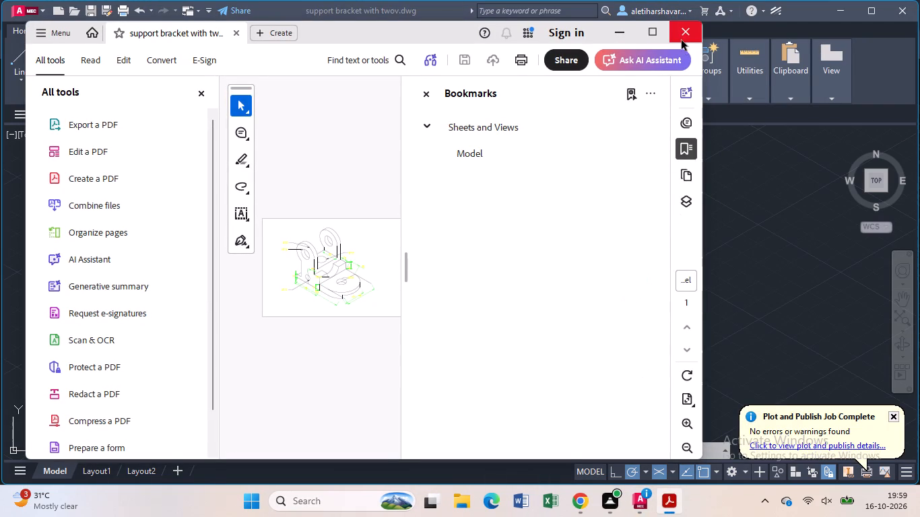
click(682, 38)
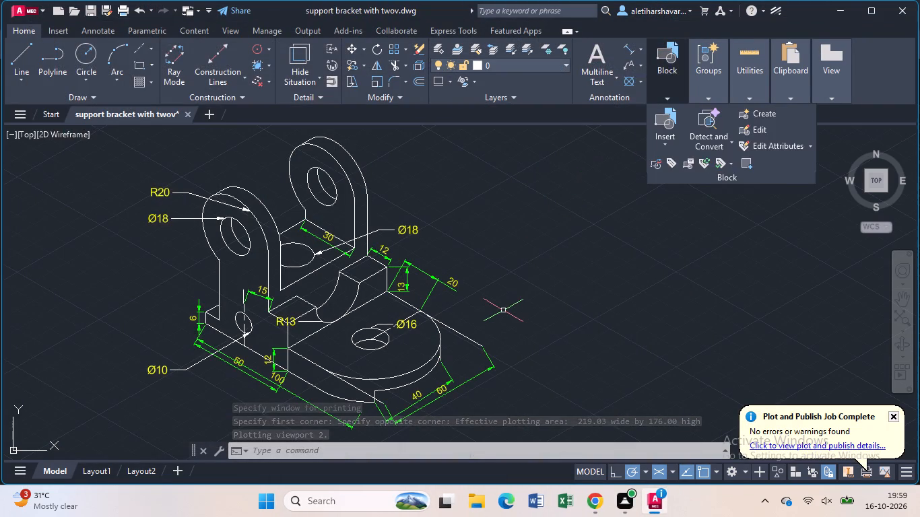